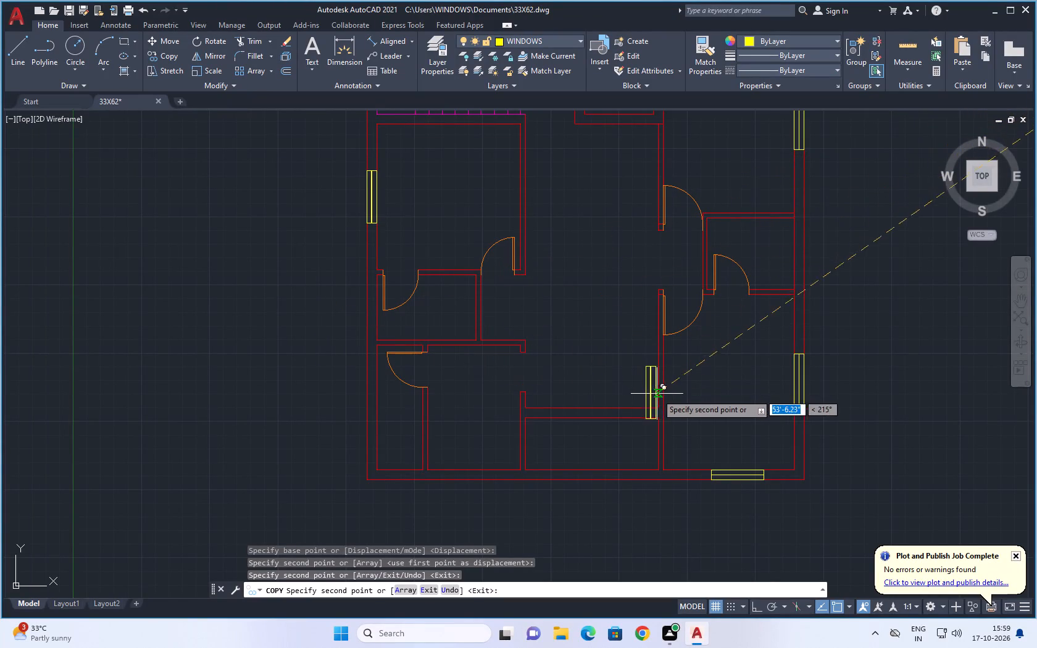
Finish copying the tall vertical window and return to the spare window symbols beside the floor plan.
scroll(663, 399, "down", 1)
middle_click_drag(814, 362, 608, 397)
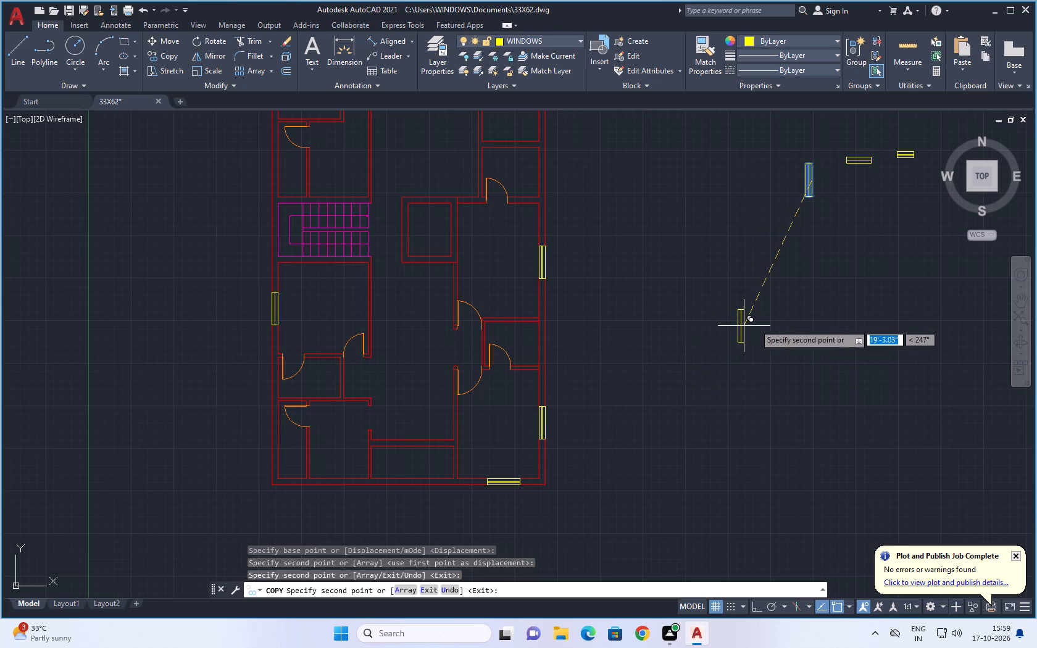
key("Escape")
key("Escape")
middle_click_drag(914, 260, 722, 365)
key("Escape")
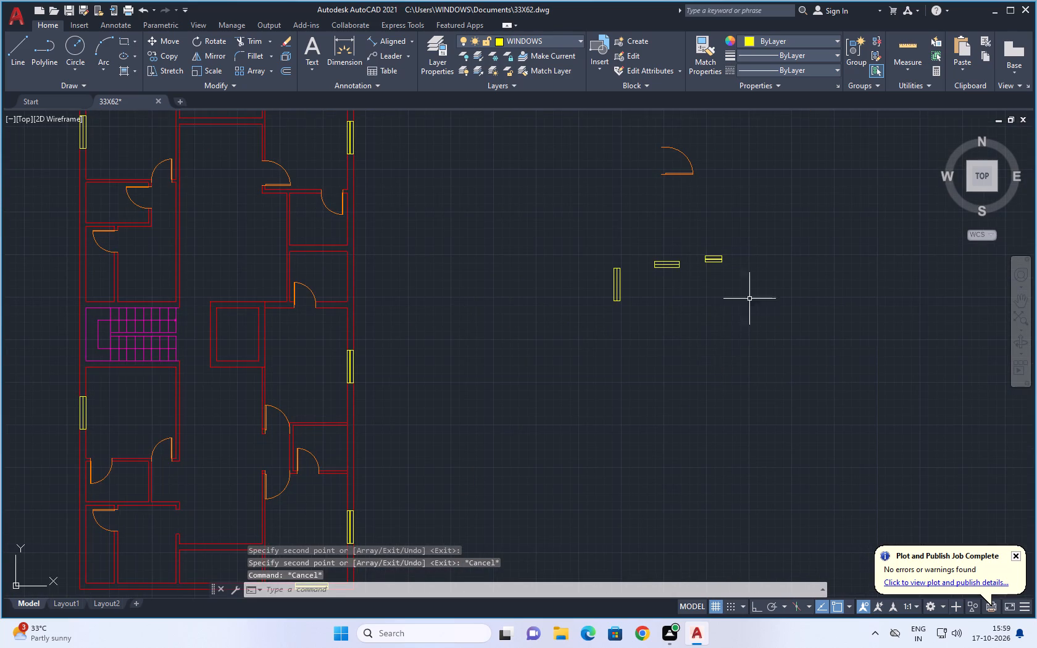
Rotate the smallest spare horizontal window to 270° about its lower-left corner so that it stands vertically.
left_click_drag(760, 227, 753, 231)
left_click(704, 292)
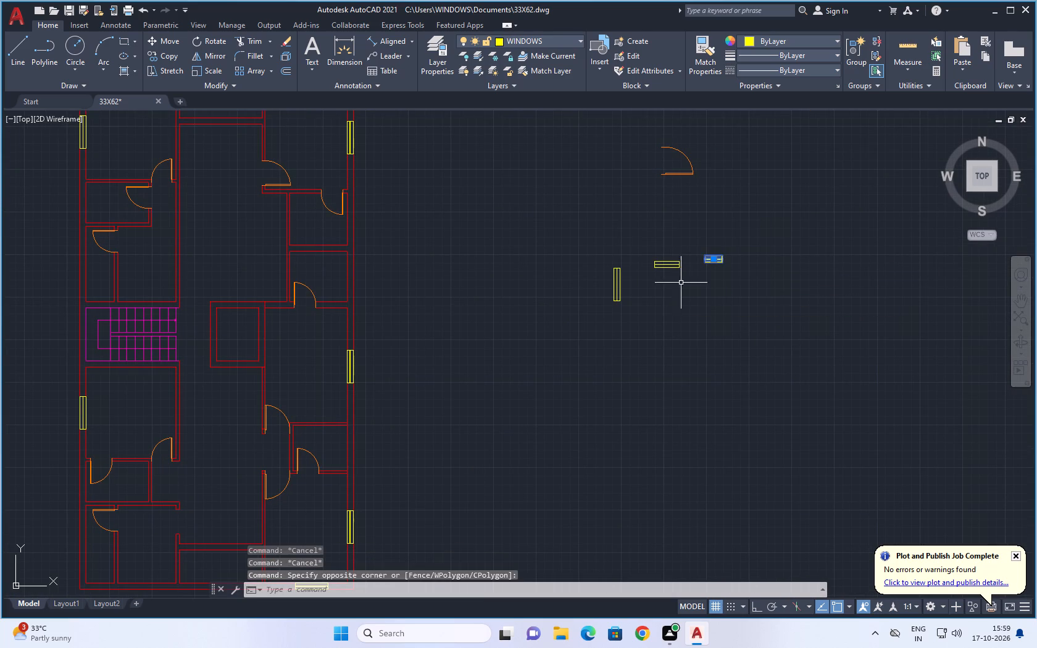
left_click(216, 44)
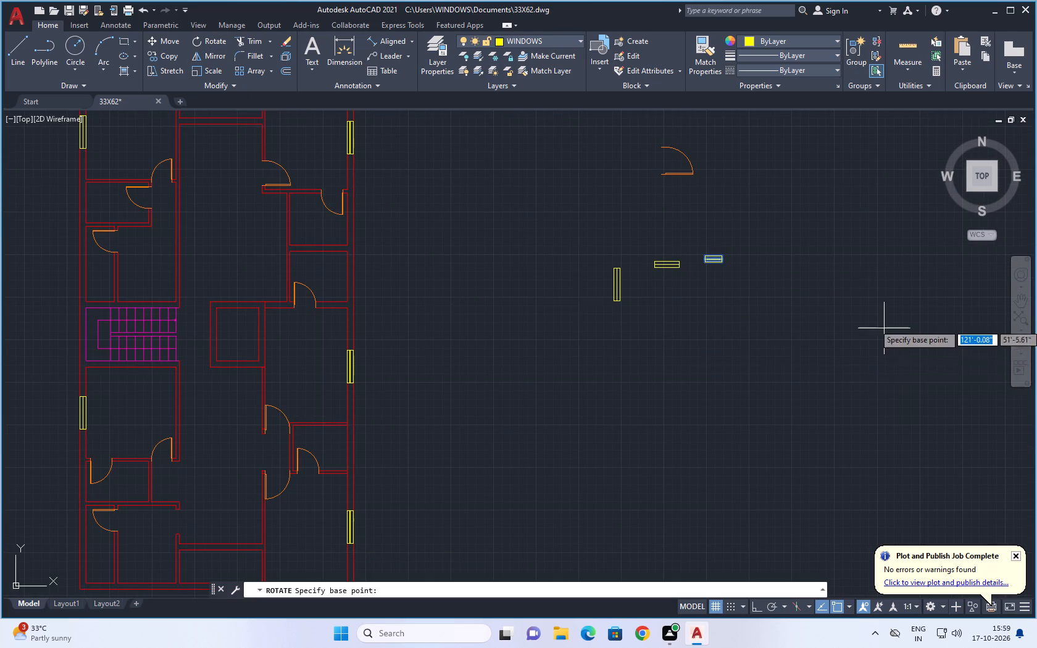
scroll(801, 255, "up", 2)
scroll(601, 343, "up", 1)
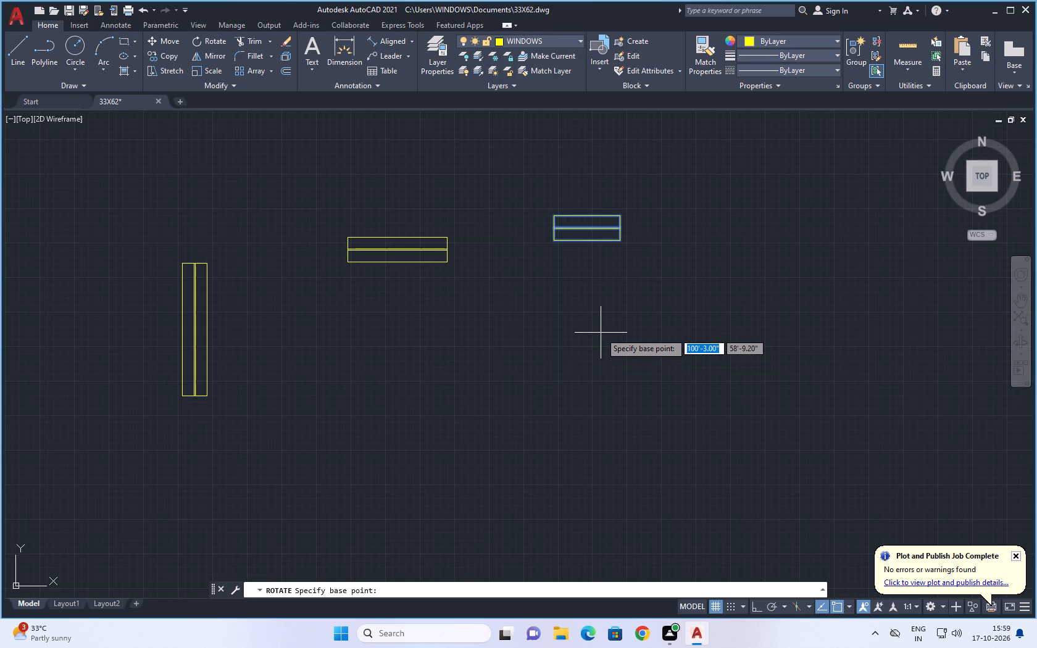
middle_click_drag(573, 276, 582, 332)
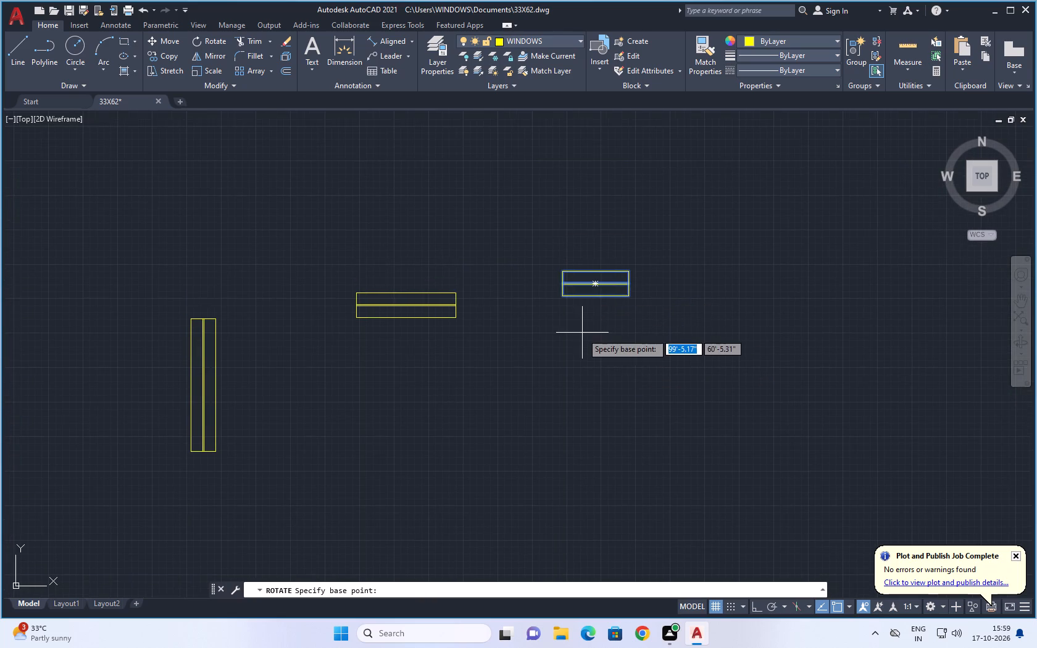
scroll(568, 305, "up", 2)
left_click(549, 283)
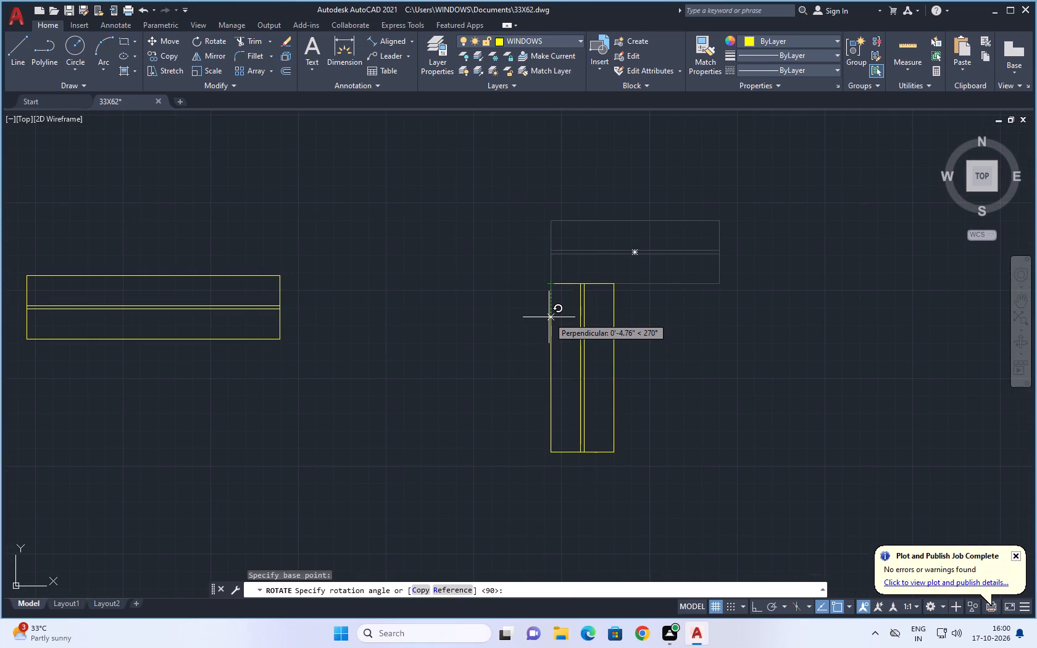
left_click(549, 317)
scroll(605, 304, "down", 2)
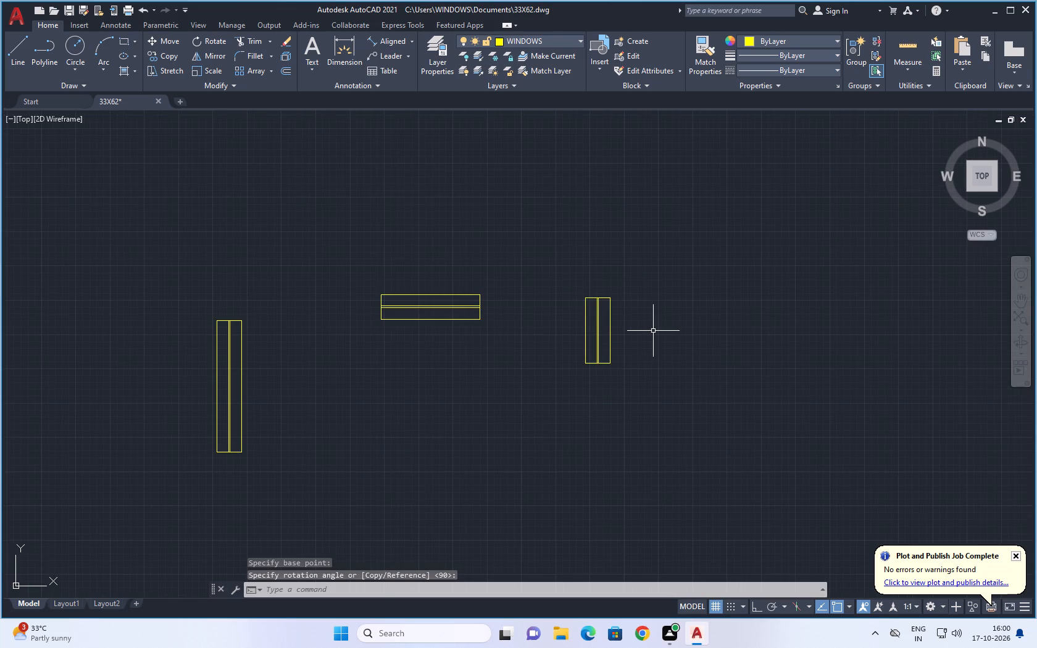
middle_click_drag(653, 331, 668, 281)
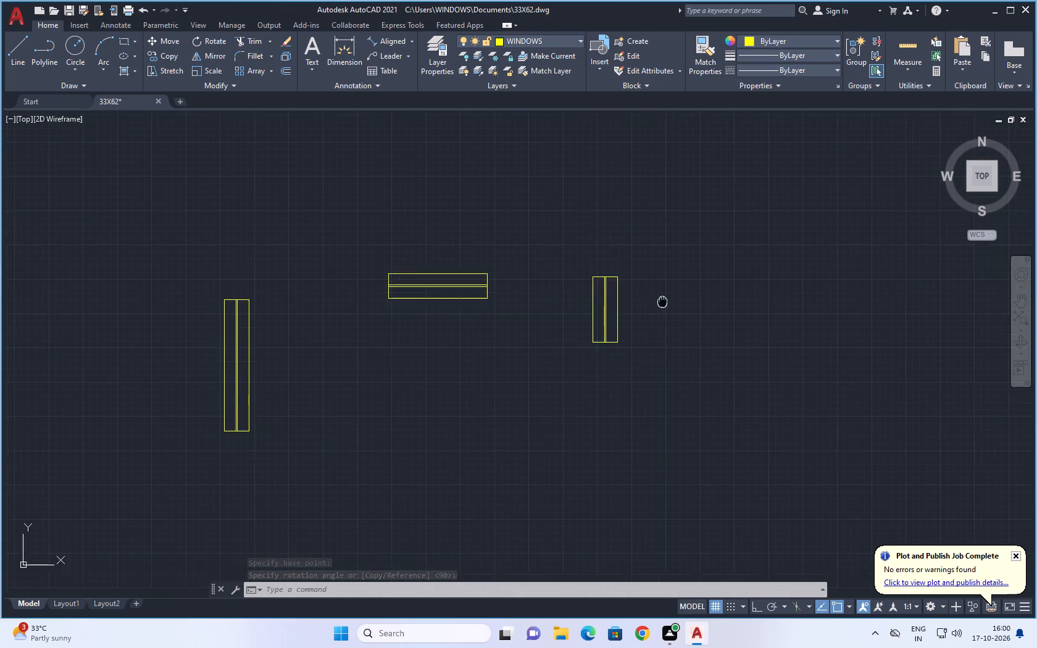
middle_click_drag(668, 281, 669, 274)
key("Escape")
key("Escape")
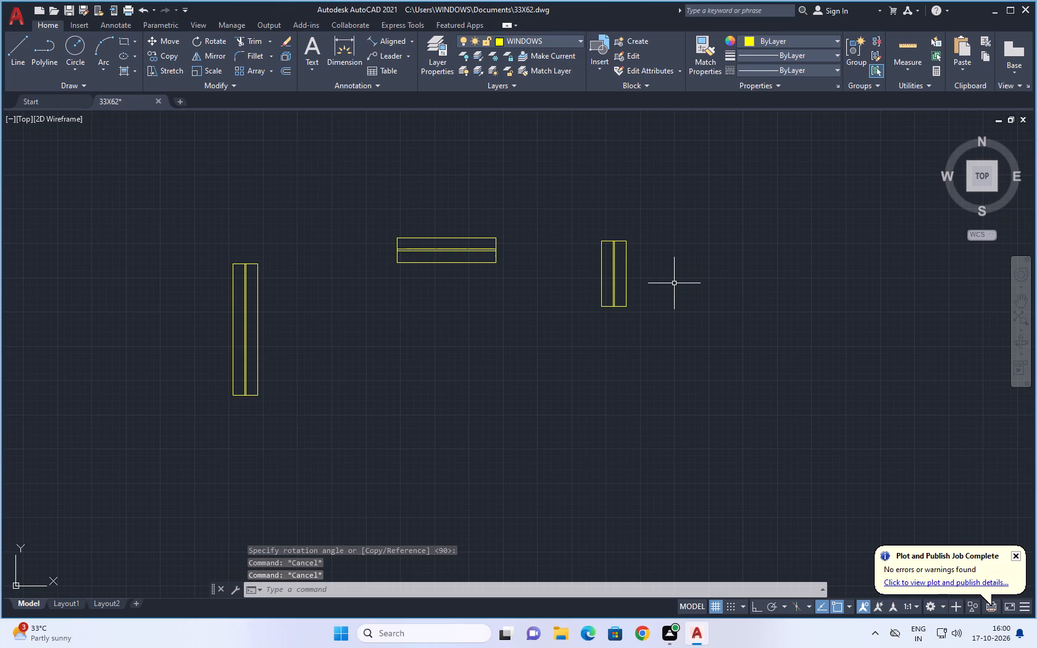
Copy the small vertical window by its left-edge midpoint onto the east outer wall, at the midpoint of the upper small room's inner wall line.
scroll(664, 225, "down", 1)
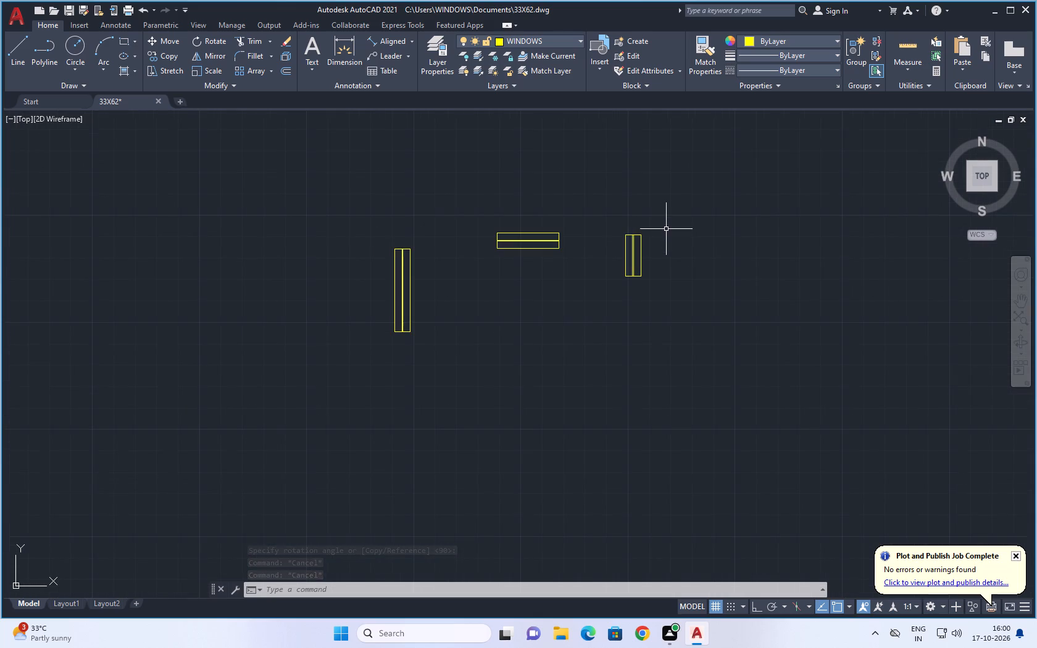
scroll(666, 230, "down", 1)
left_click(681, 206)
left_click(620, 281)
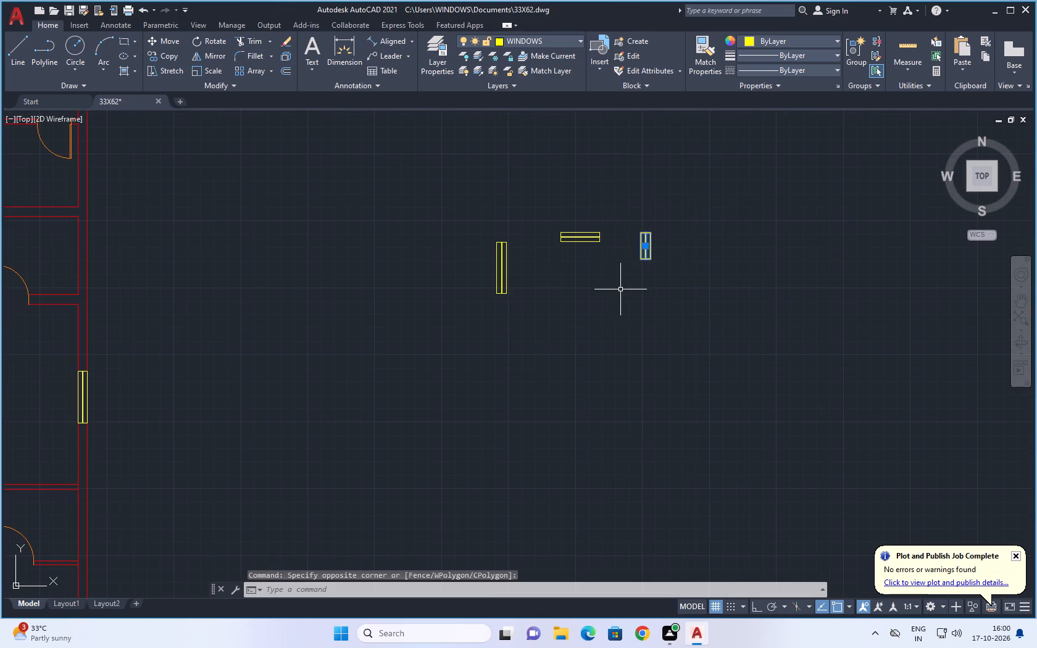
type("CO")
key("space")
scroll(638, 242, "up", 3)
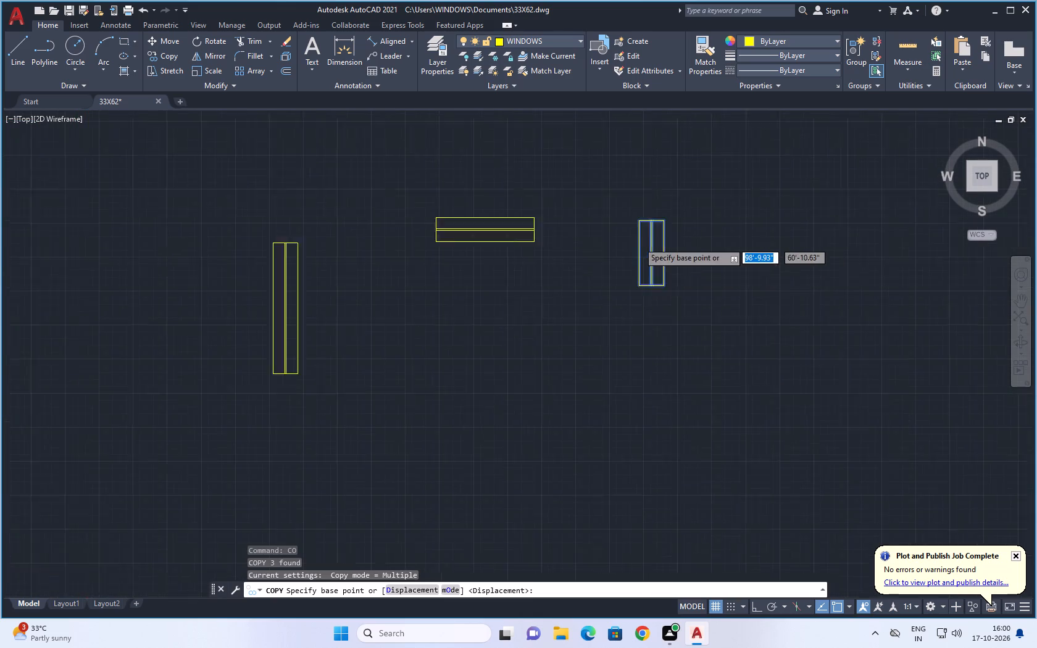
left_click(635, 260)
scroll(433, 344, "down", 3)
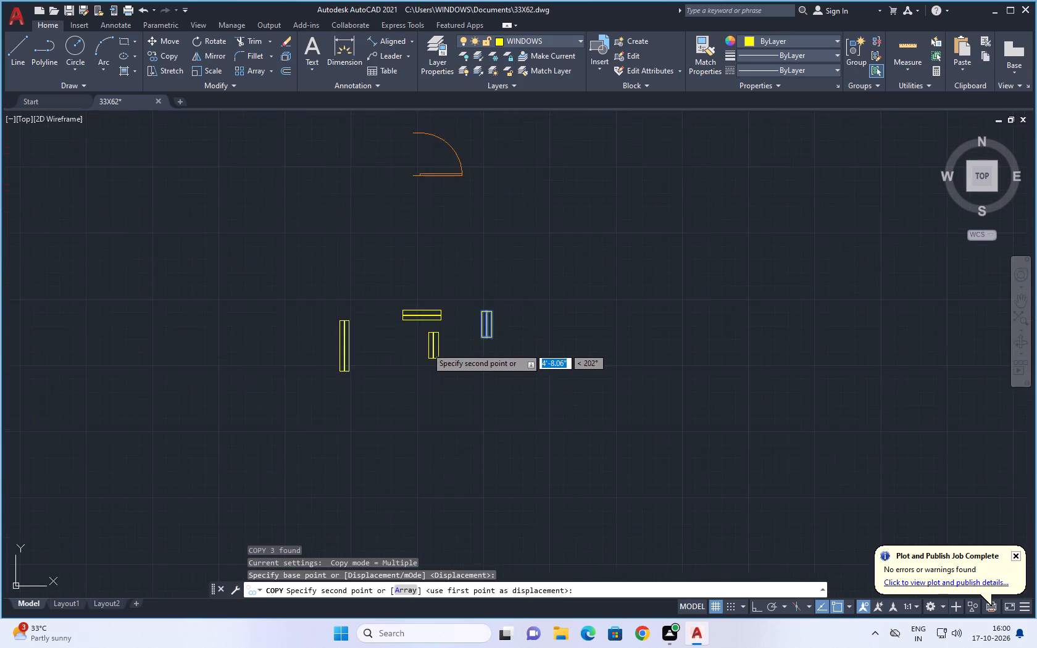
scroll(426, 347, "down", 1)
scroll(355, 352, "down", 1)
middle_click_drag(278, 324, 720, 372)
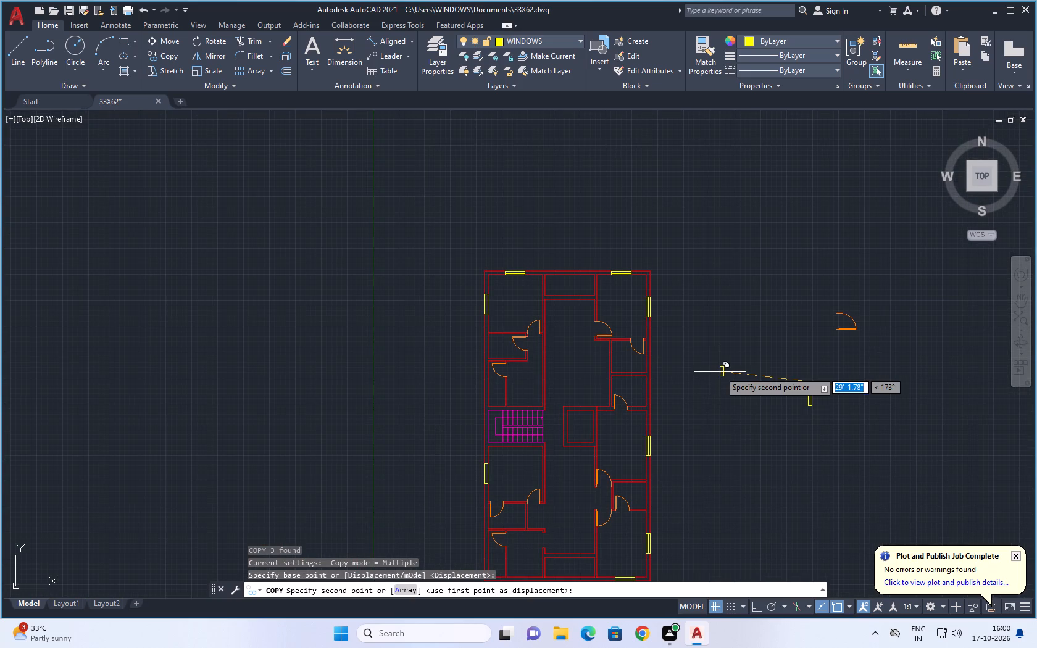
scroll(720, 372, "up", 2)
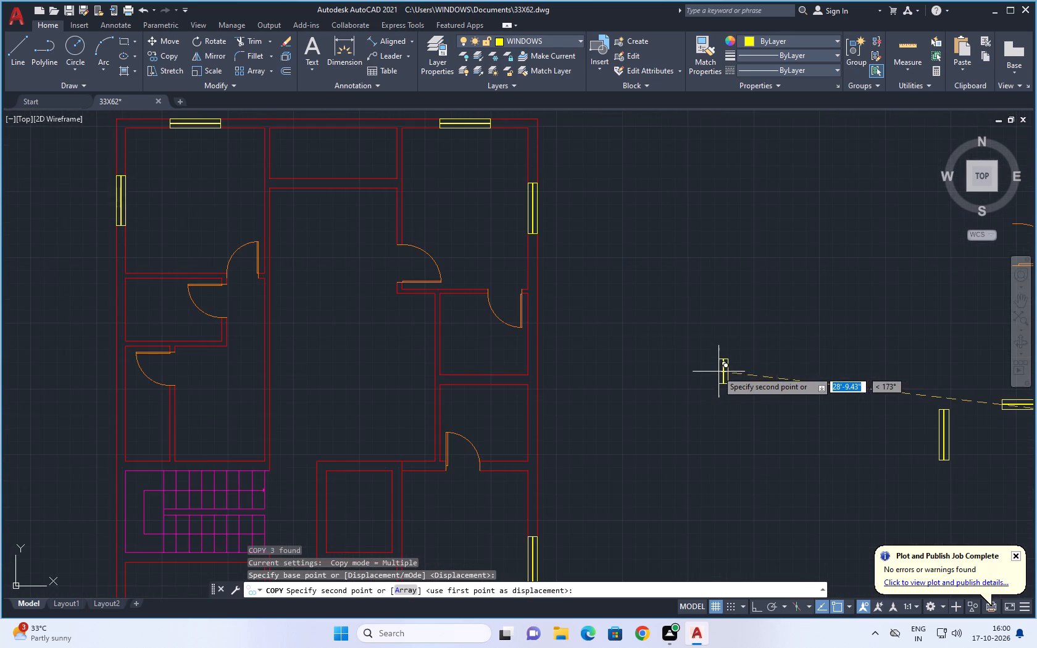
scroll(533, 330, "up", 2)
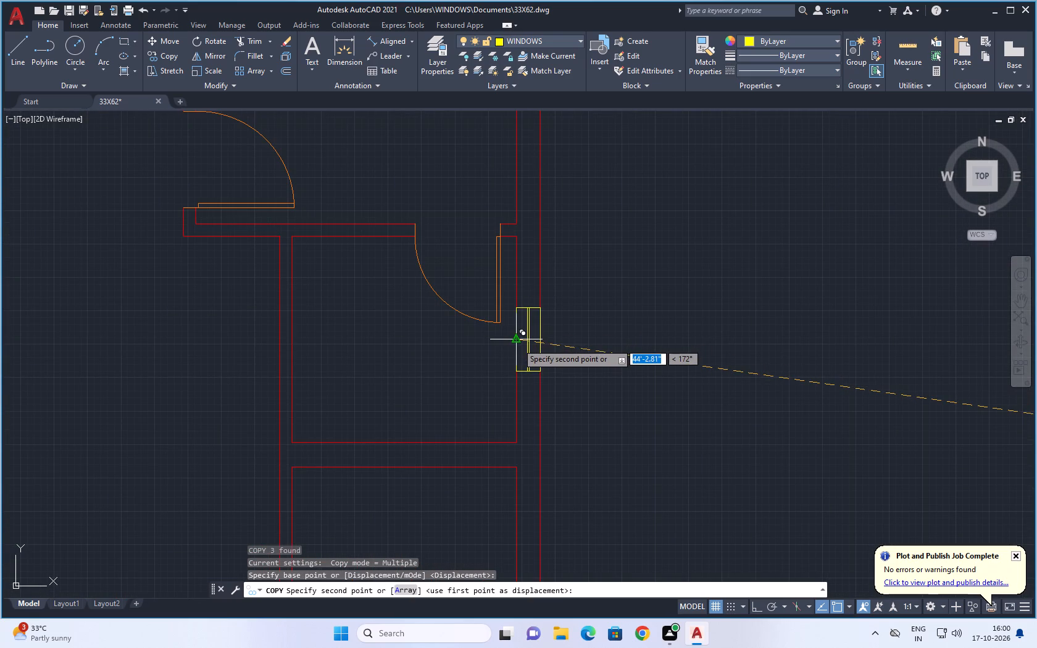
left_click(517, 343)
Place a second copy at the midpoint of the east wall in the small room directly below, and end copying.
scroll(599, 381, "down", 3)
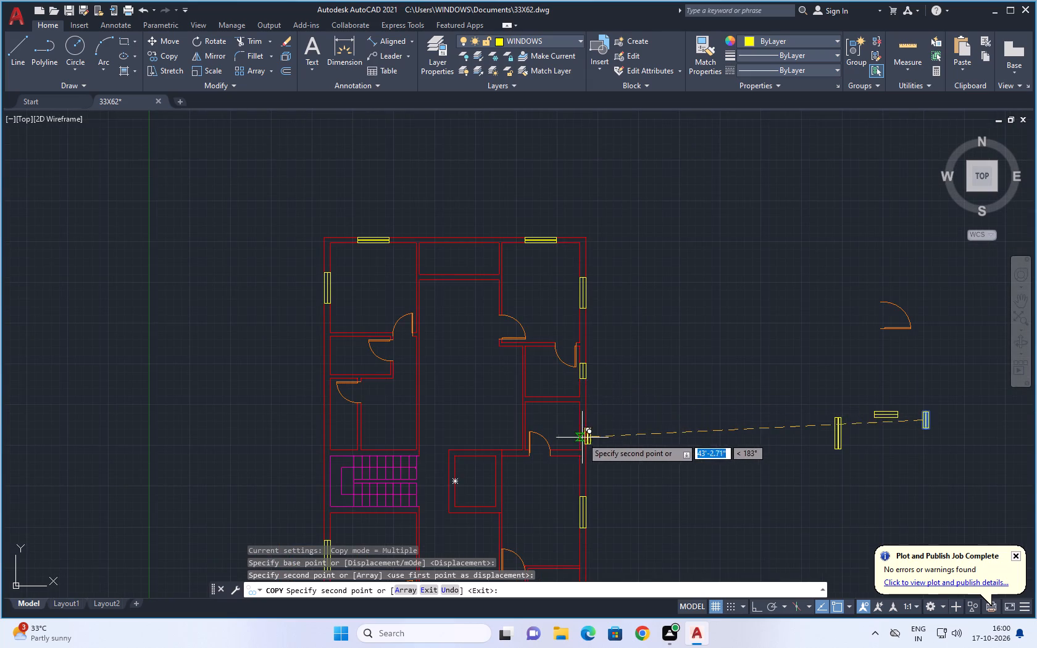
scroll(581, 438, "up", 3)
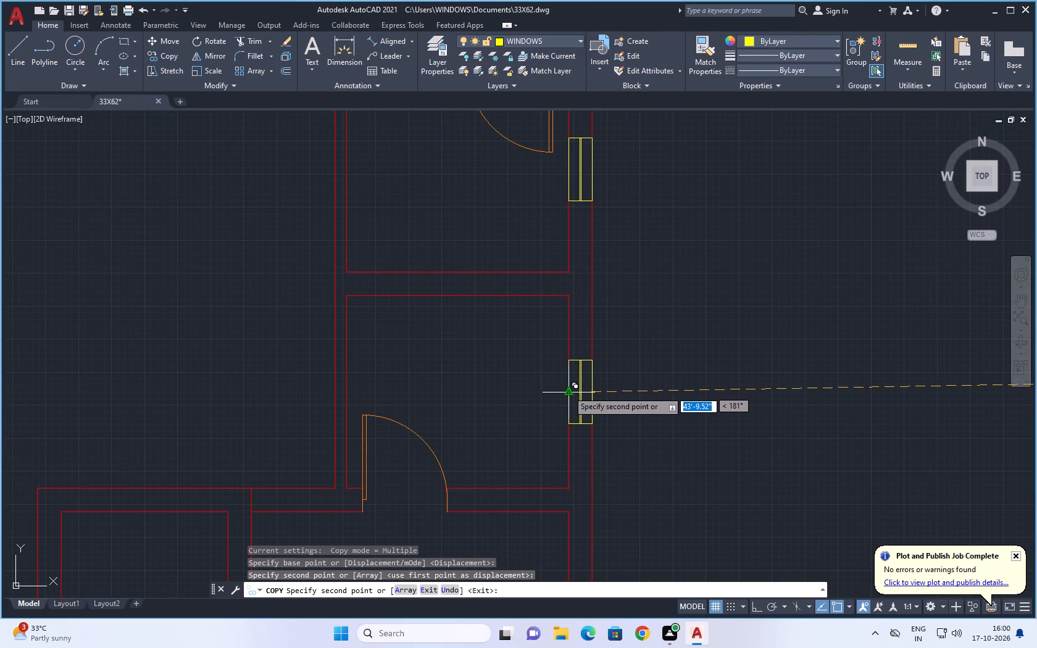
left_click(568, 391)
scroll(651, 393, "down", 5)
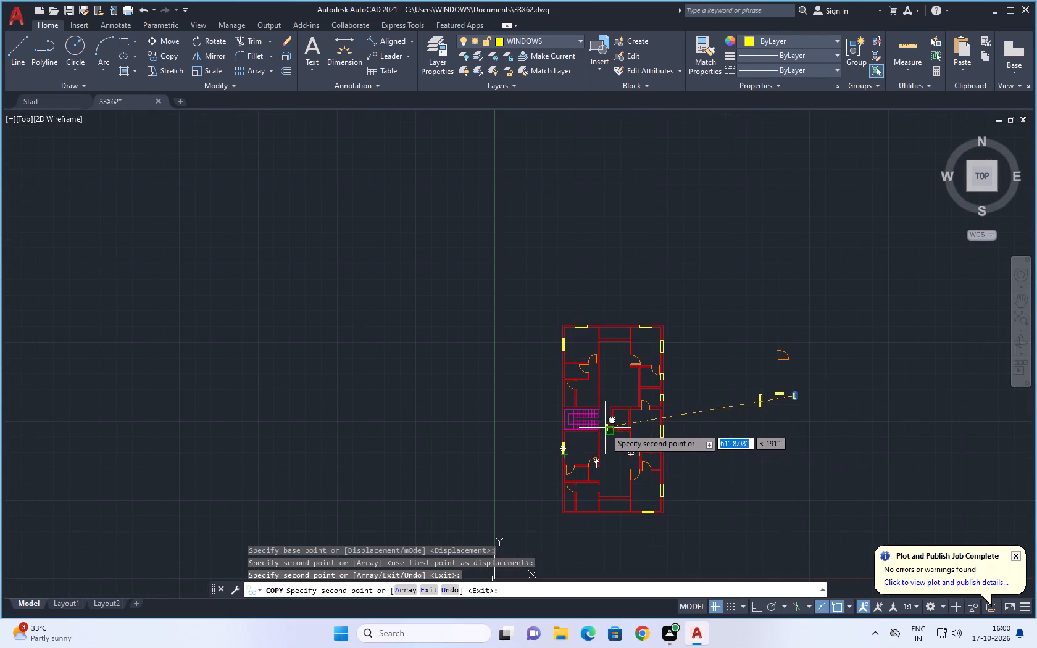
scroll(593, 420, "up", 2)
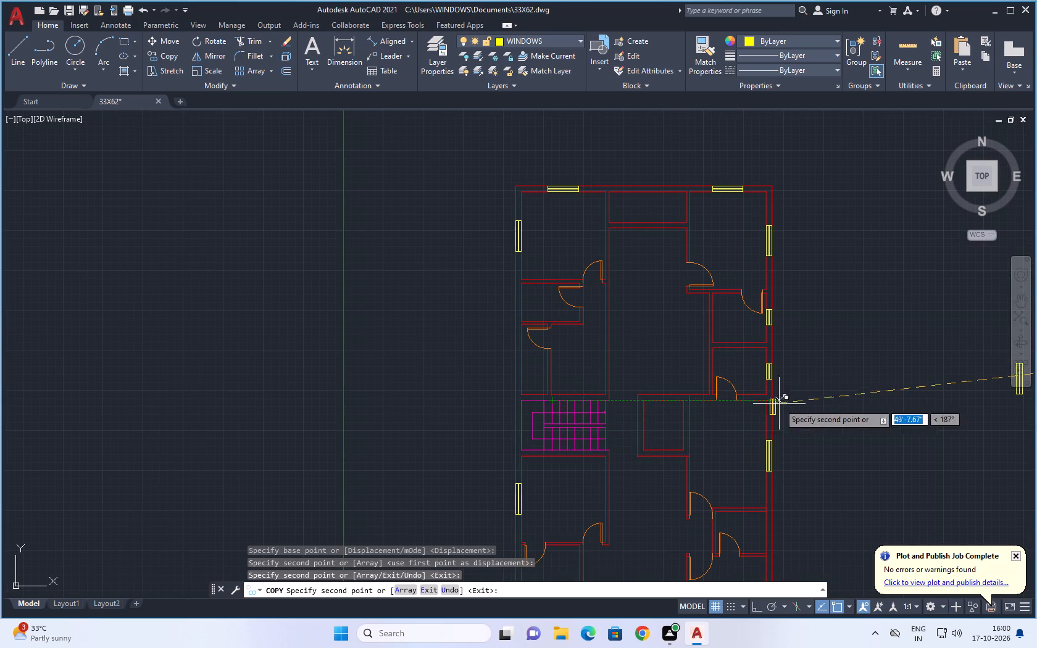
key("Escape")
key("Escape")
Copy the small vertical window by its right-edge midpoint to the west outer wall, at the midpoint of the small room below the top-left room.
middle_click_drag(851, 410, 797, 314)
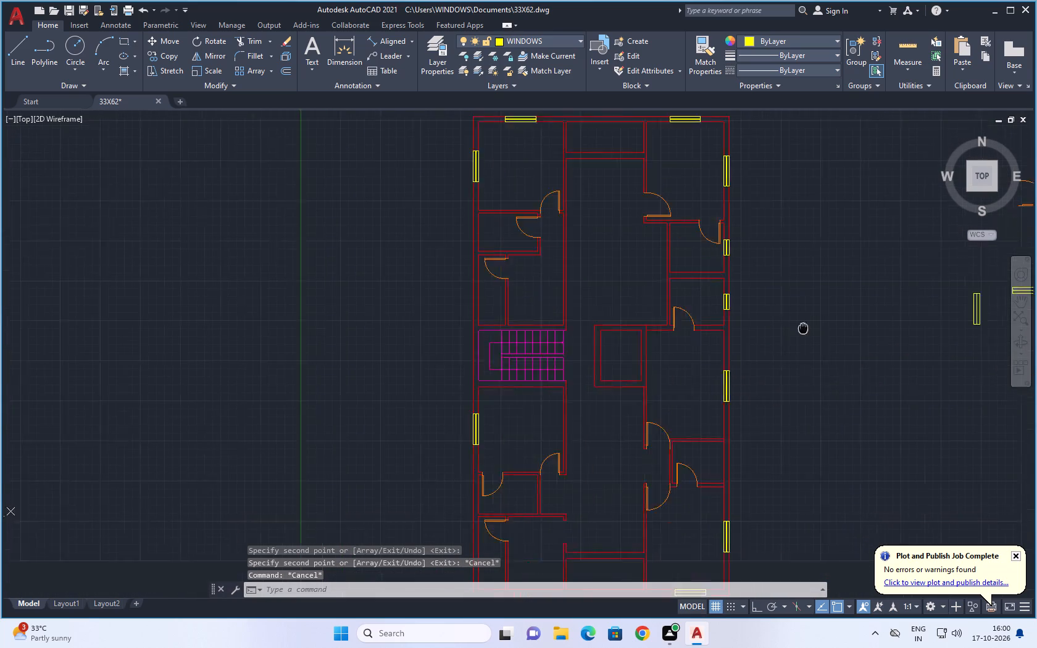
middle_click_drag(797, 314, 796, 310)
middle_click_drag(872, 328, 742, 372)
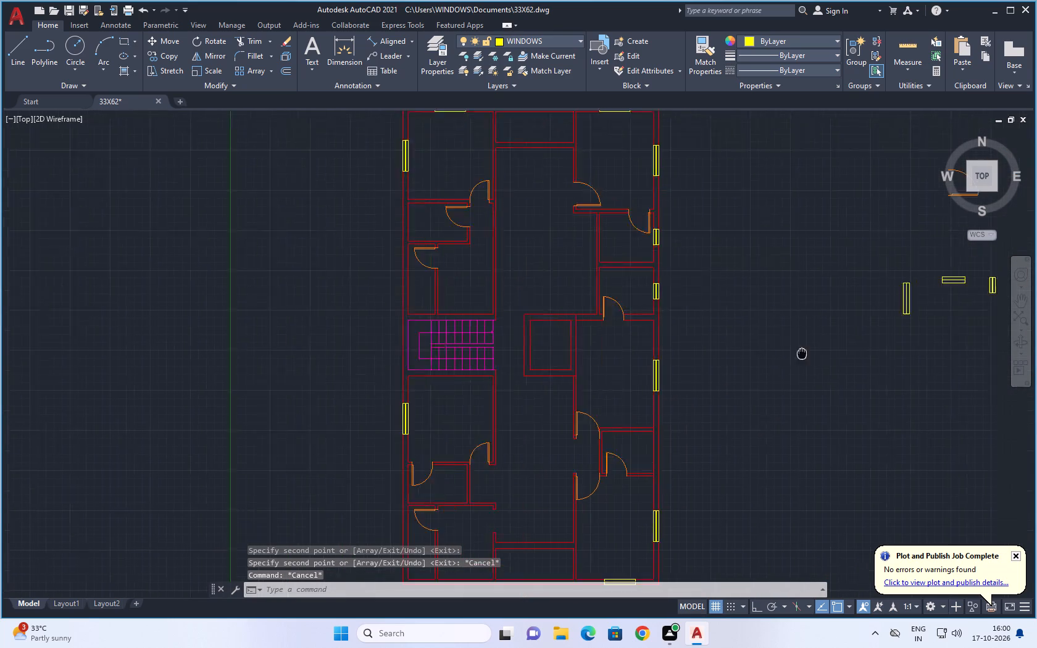
middle_click_drag(742, 372, 696, 378)
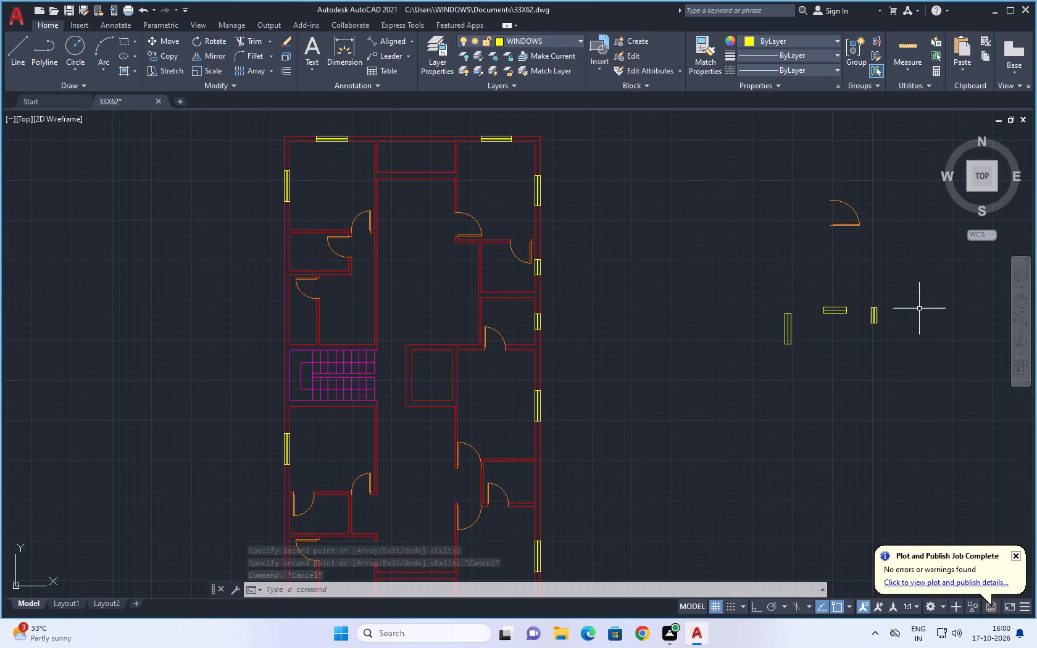
scroll(919, 309, "up", 1)
left_click(880, 280)
left_click(827, 367)
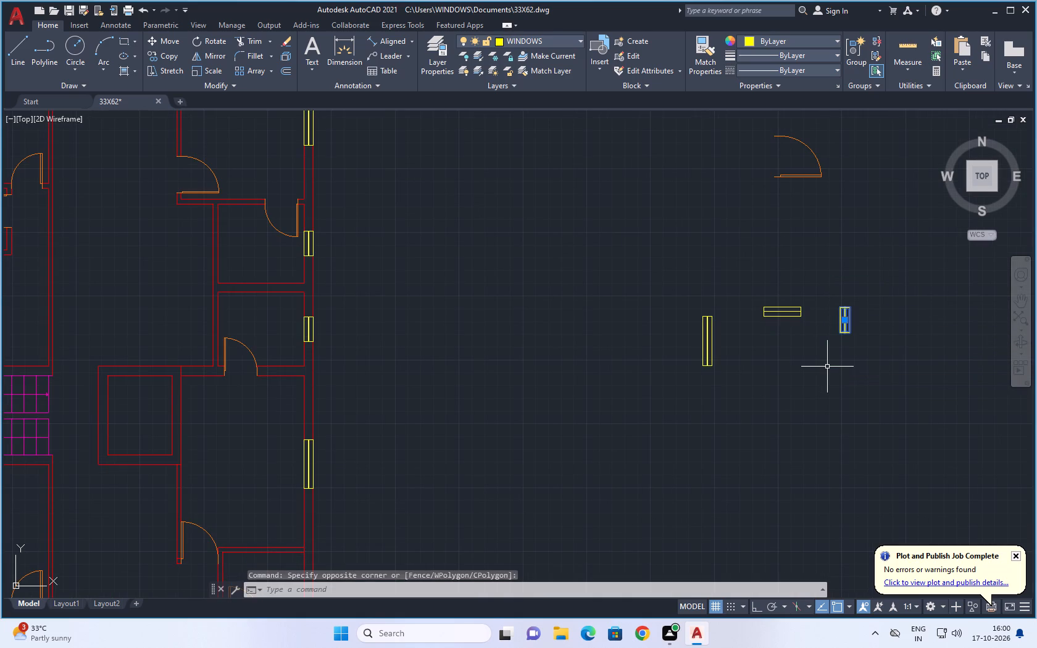
type("CO")
key("space")
scroll(886, 322, "up", 3)
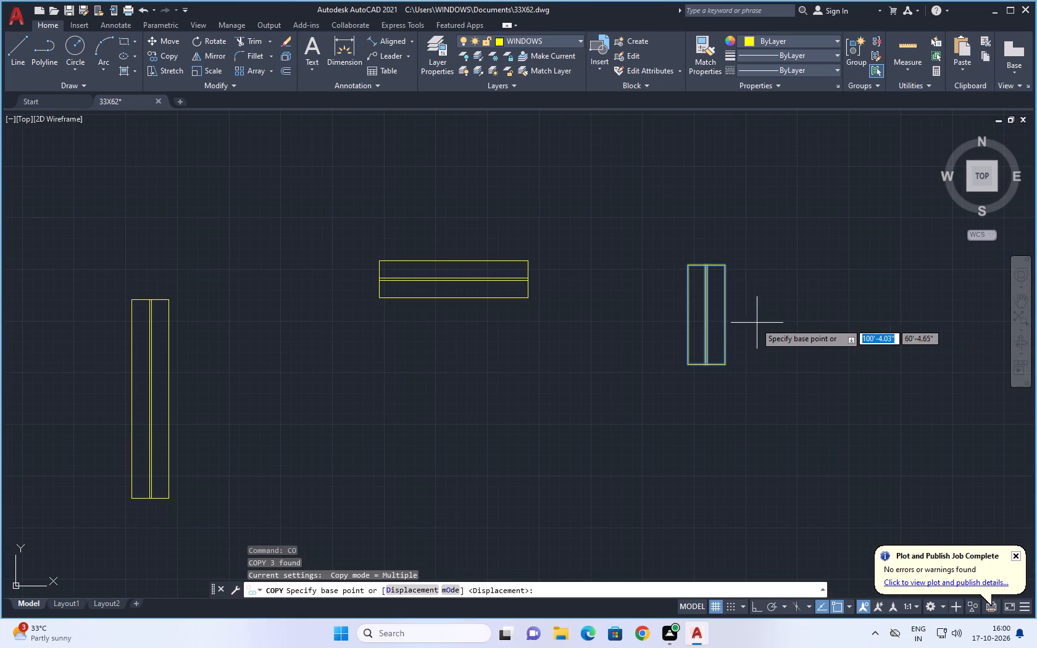
left_click(726, 317)
scroll(512, 392, "down", 1)
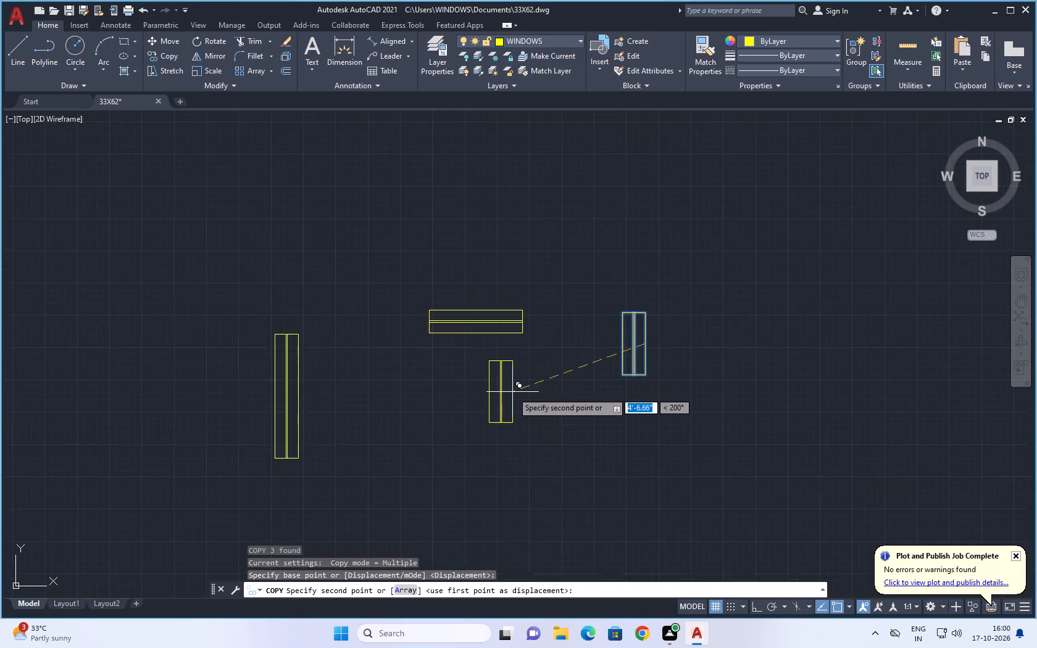
scroll(512, 392, "down", 1)
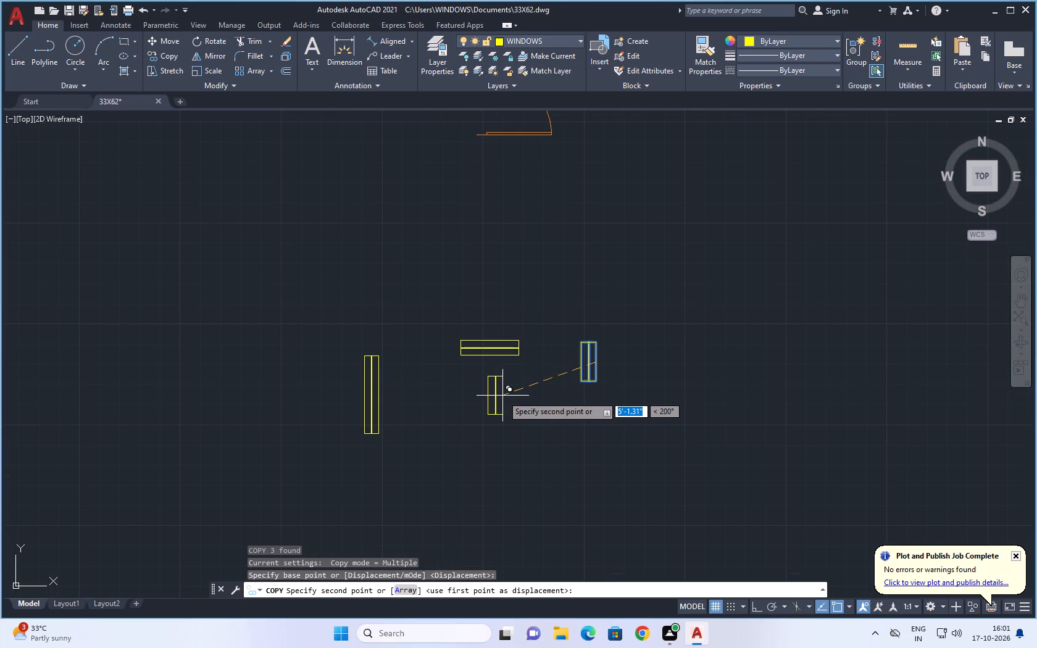
scroll(502, 396, "down", 1)
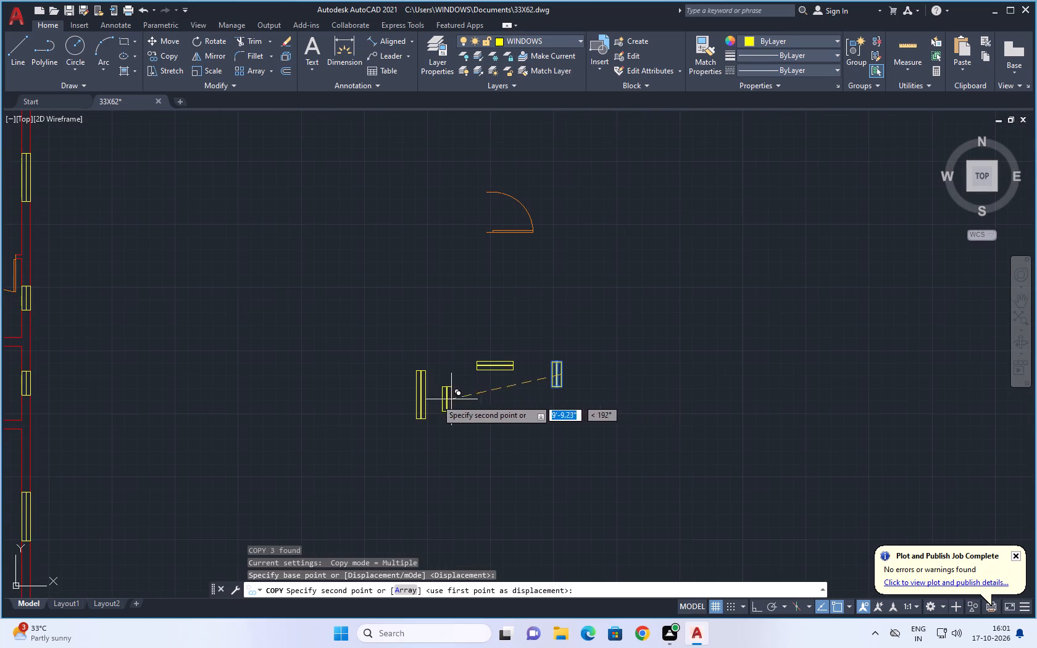
scroll(286, 378, "down", 2)
middle_click_drag(259, 404, 657, 401)
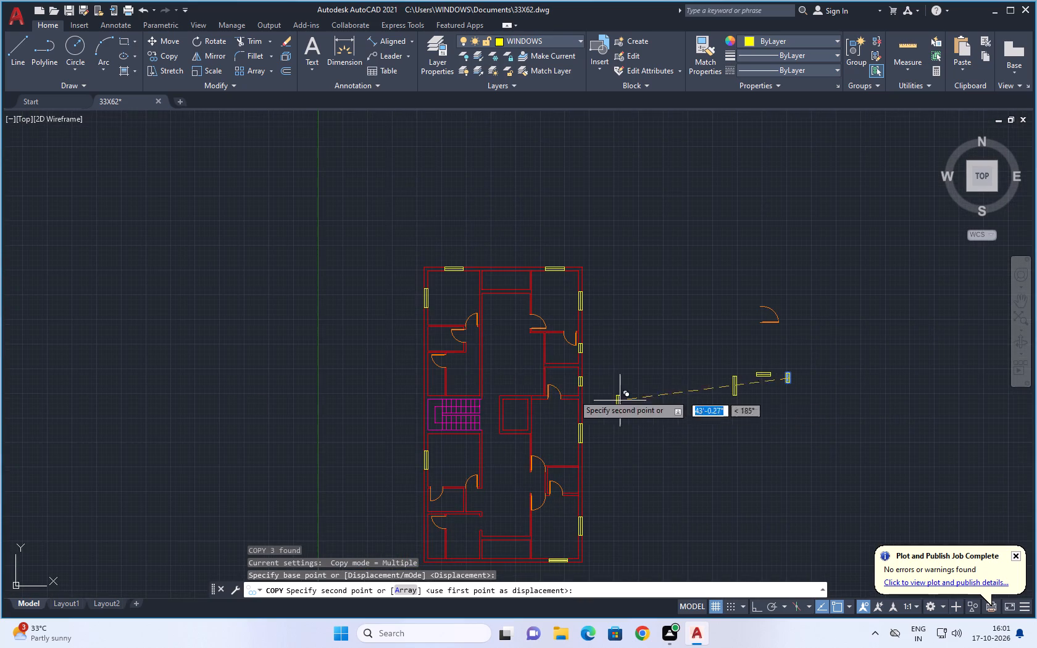
scroll(427, 373, "up", 1)
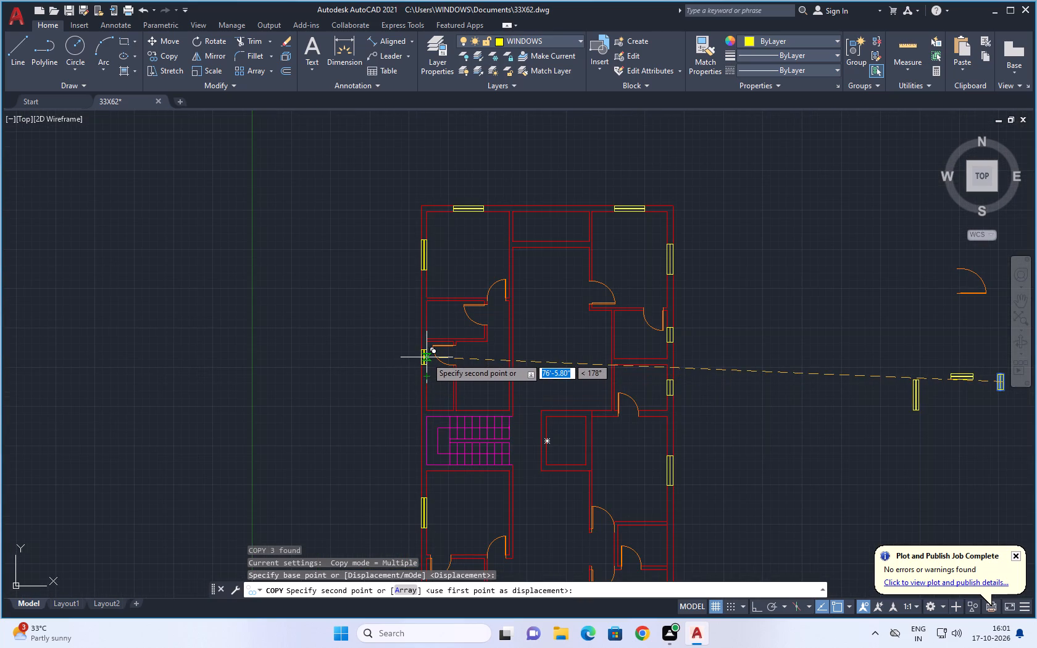
scroll(426, 354, "up", 3)
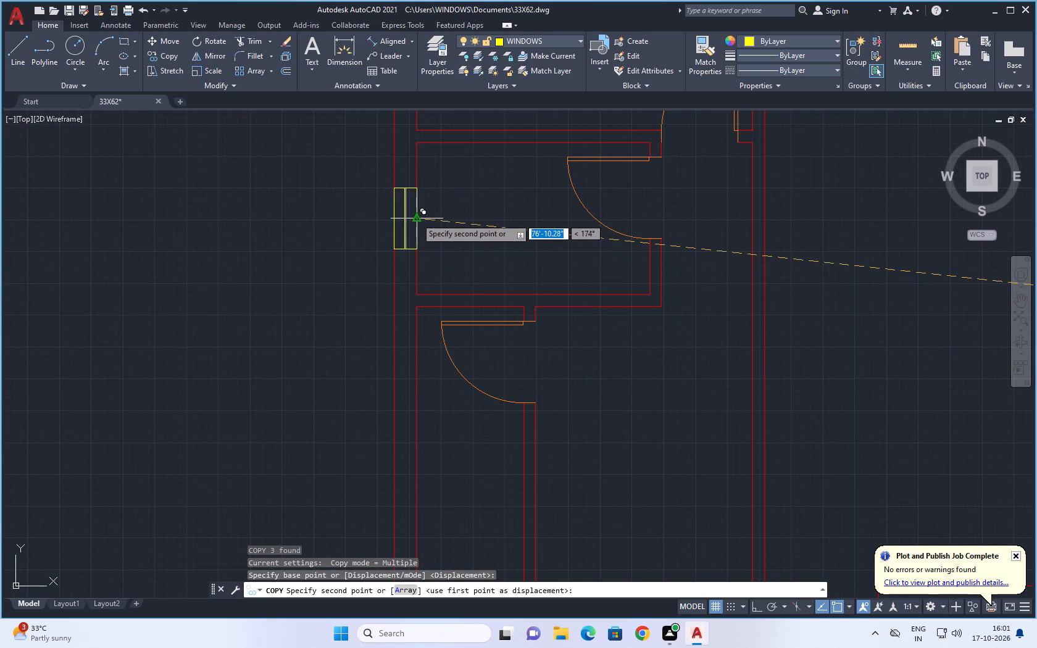
left_click(416, 218)
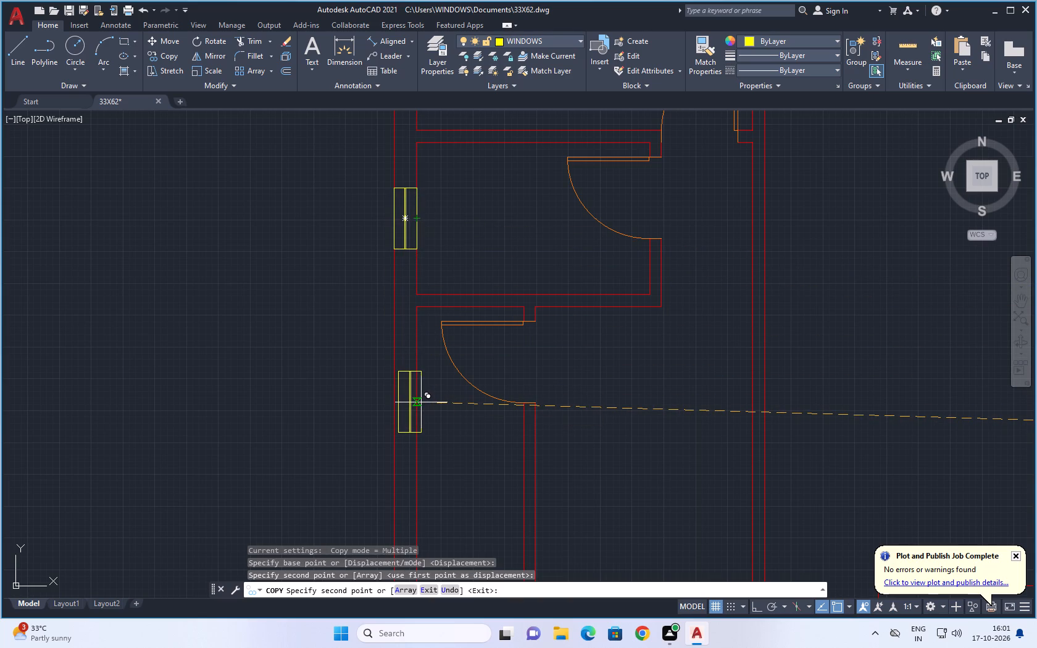
Place another copy of the small vertical window on the west wall, at the midpoint of the small lower room's inner wall line, and end copying.
scroll(417, 413, "down", 1)
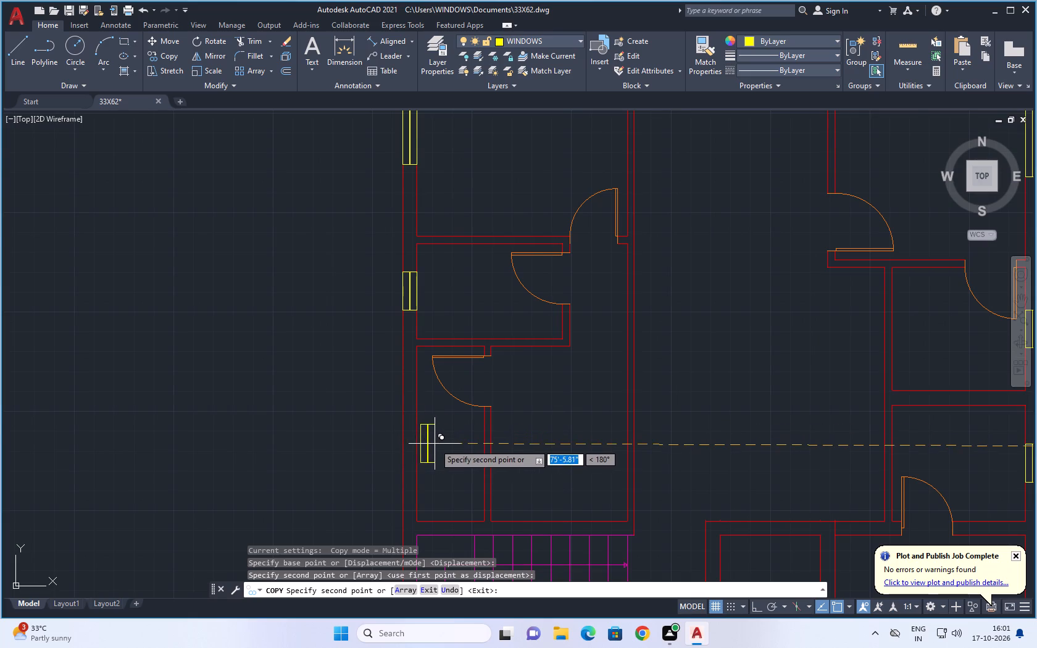
scroll(435, 444, "down", 1)
middle_click_drag(439, 447, 459, 330)
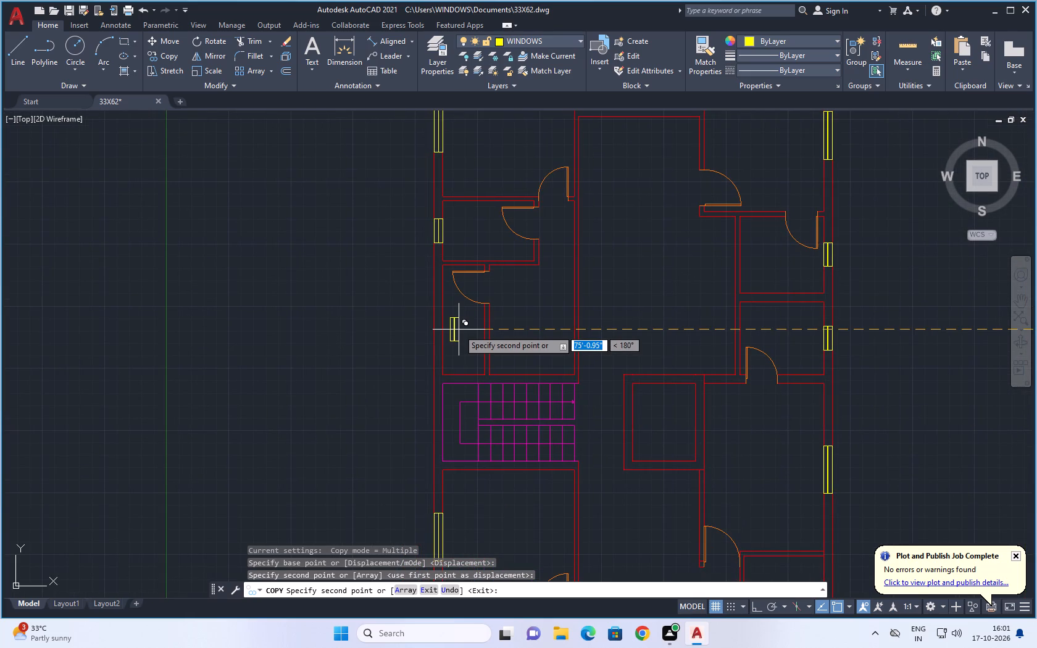
scroll(417, 360, "down", 1)
middle_click_drag(410, 372, 391, 276)
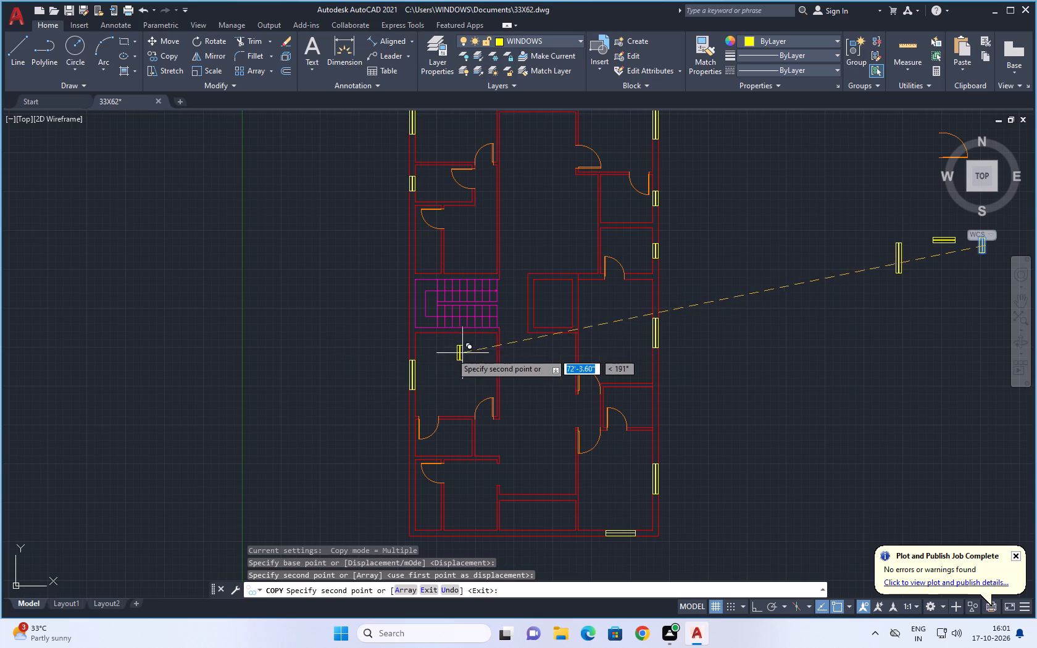
middle_click_drag(454, 442, 454, 441)
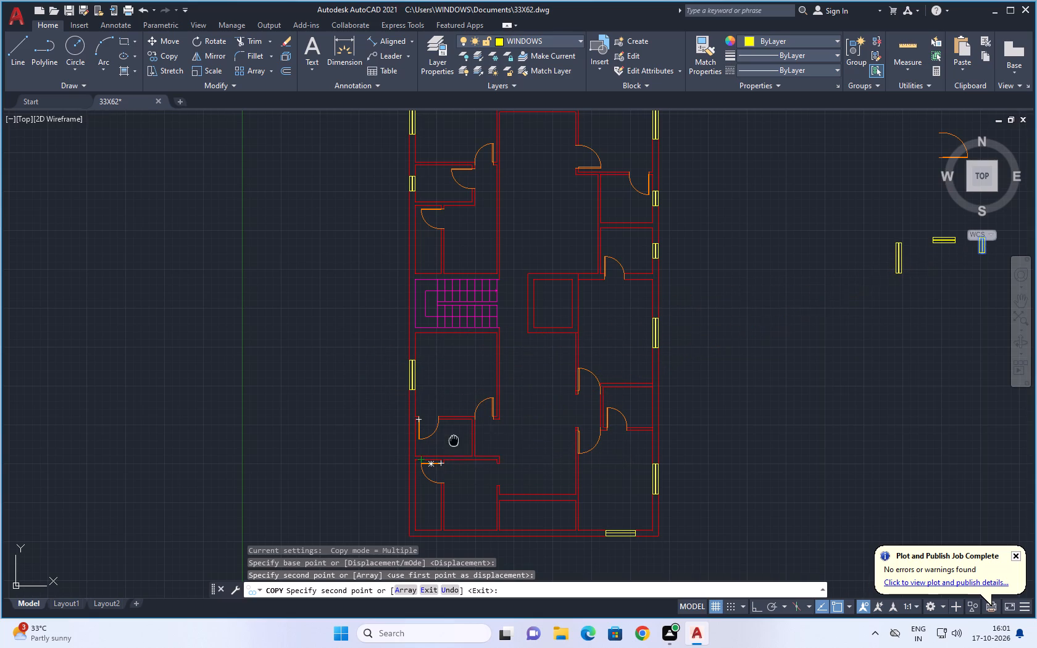
middle_click_drag(454, 441, 486, 386)
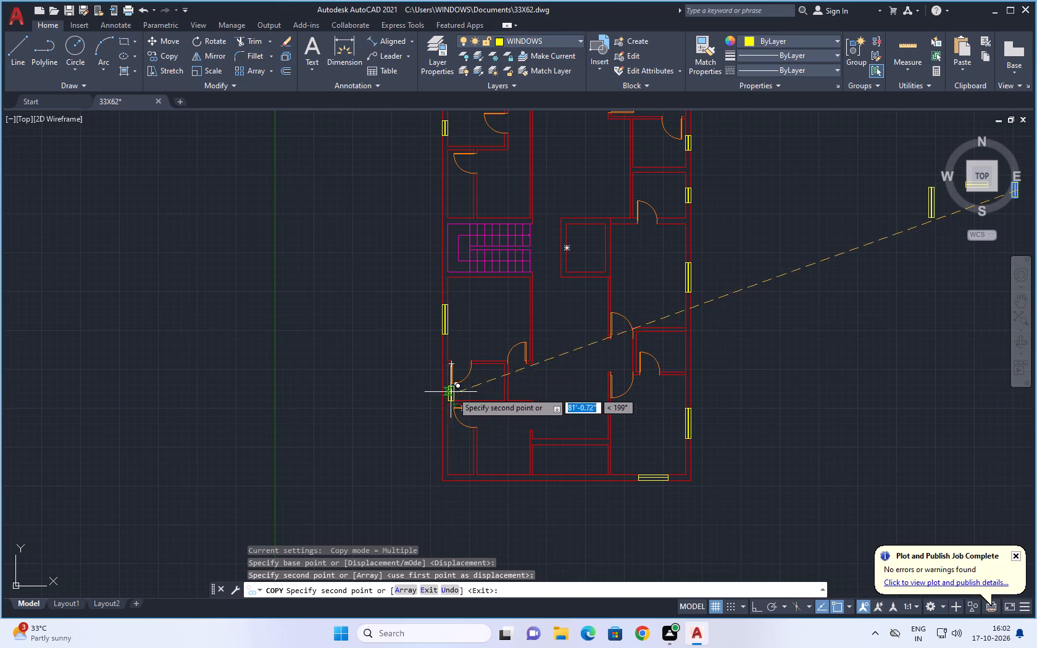
scroll(448, 385, "up", 3)
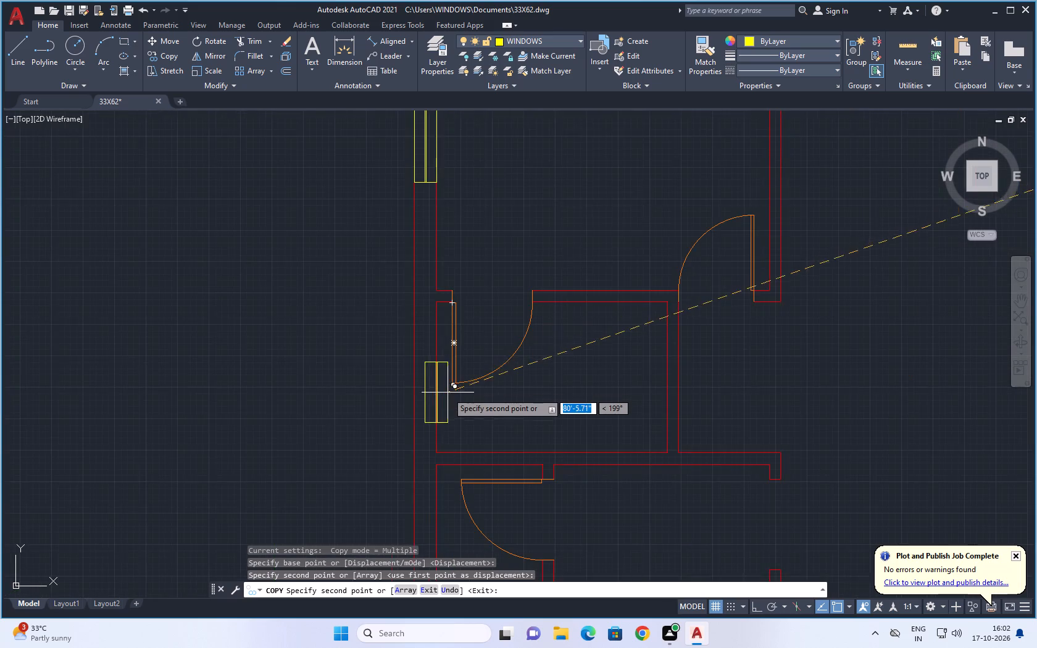
scroll(448, 393, "up", 2)
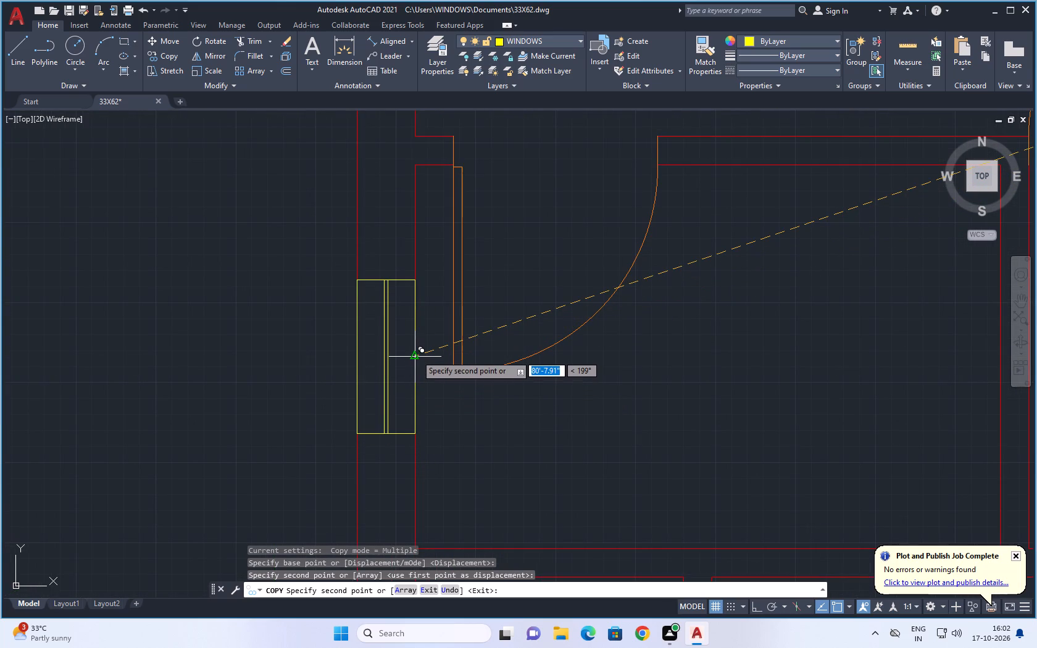
left_click(416, 355)
scroll(590, 391, "down", 4)
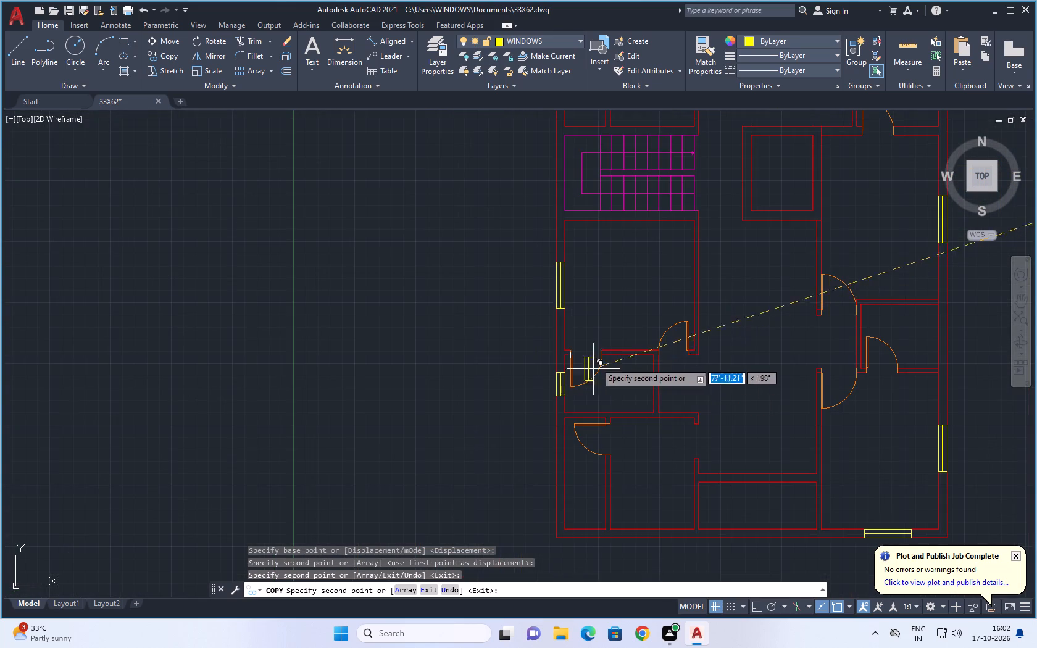
scroll(606, 321, "down", 1)
middle_click_drag(606, 320, 542, 413)
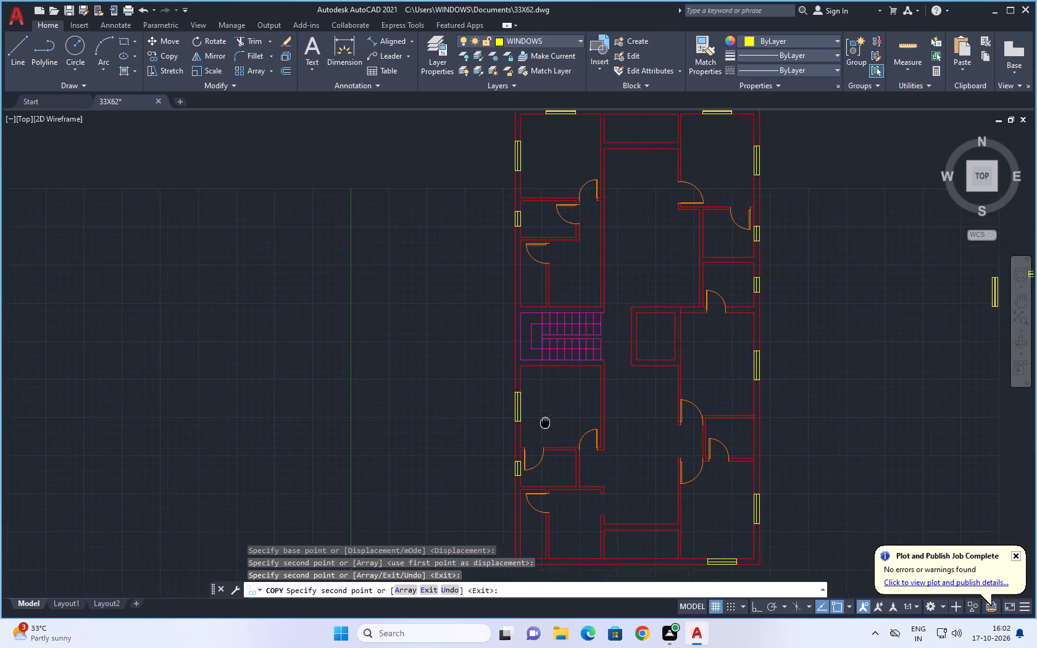
middle_click_drag(542, 413, 535, 394)
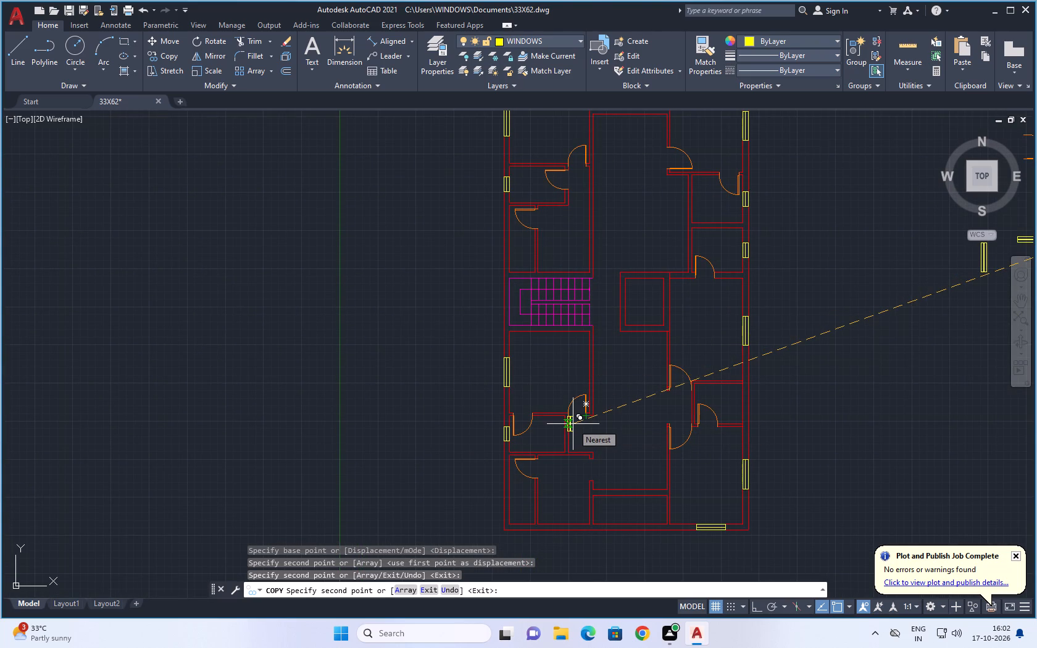
scroll(683, 459, "down", 1)
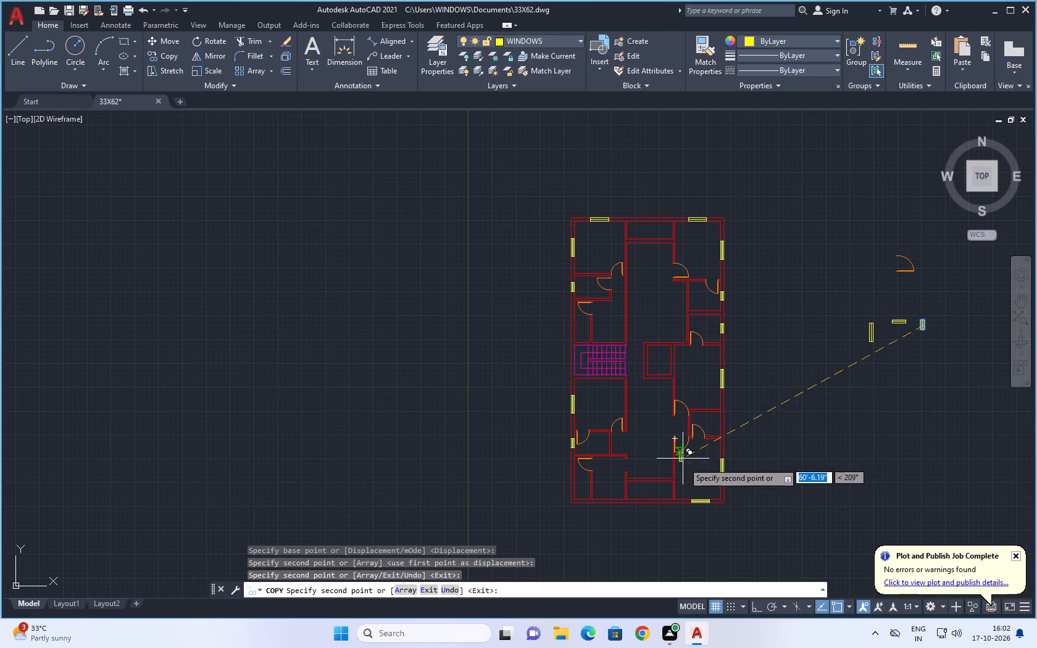
middle_click_drag(806, 455, 689, 433)
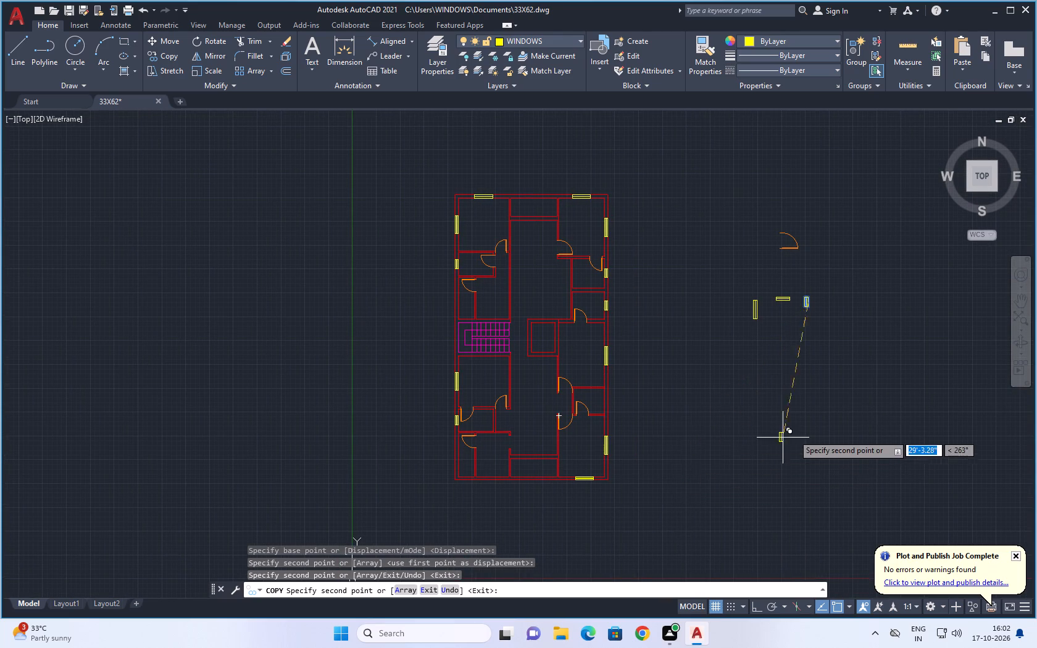
key("Escape")
key("Escape")
Copy the spare horizontal window by its top-edge midpoint to the south outer wall, at the inner wall line's midpoint in the southwest room.
scroll(777, 299, "up", 1)
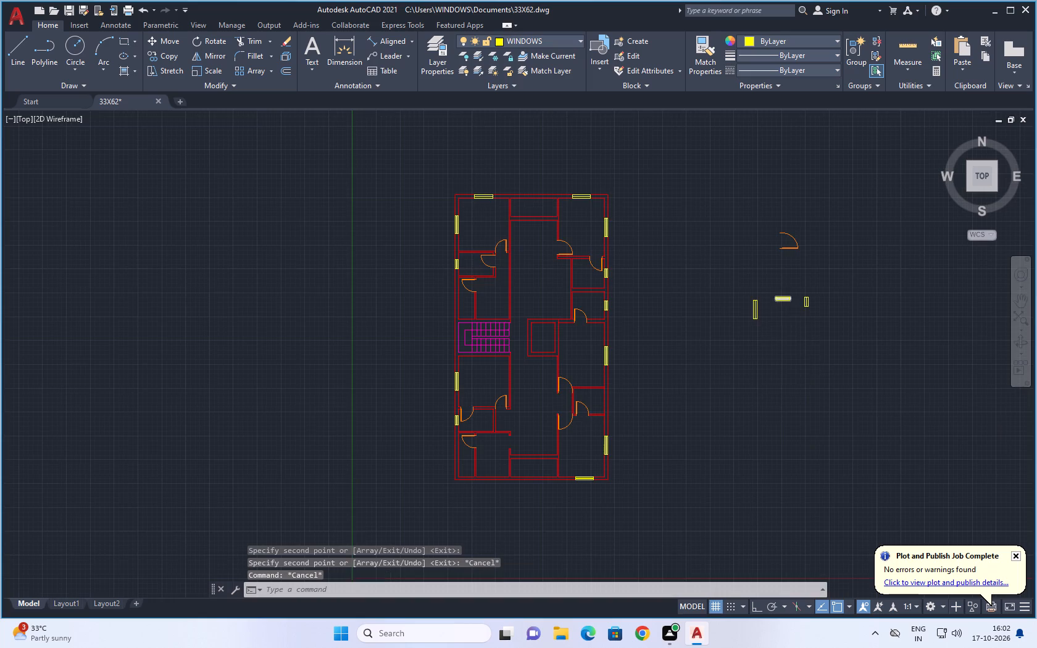
scroll(777, 299, "up", 2)
left_click_drag(844, 231, 830, 247)
left_click(715, 355)
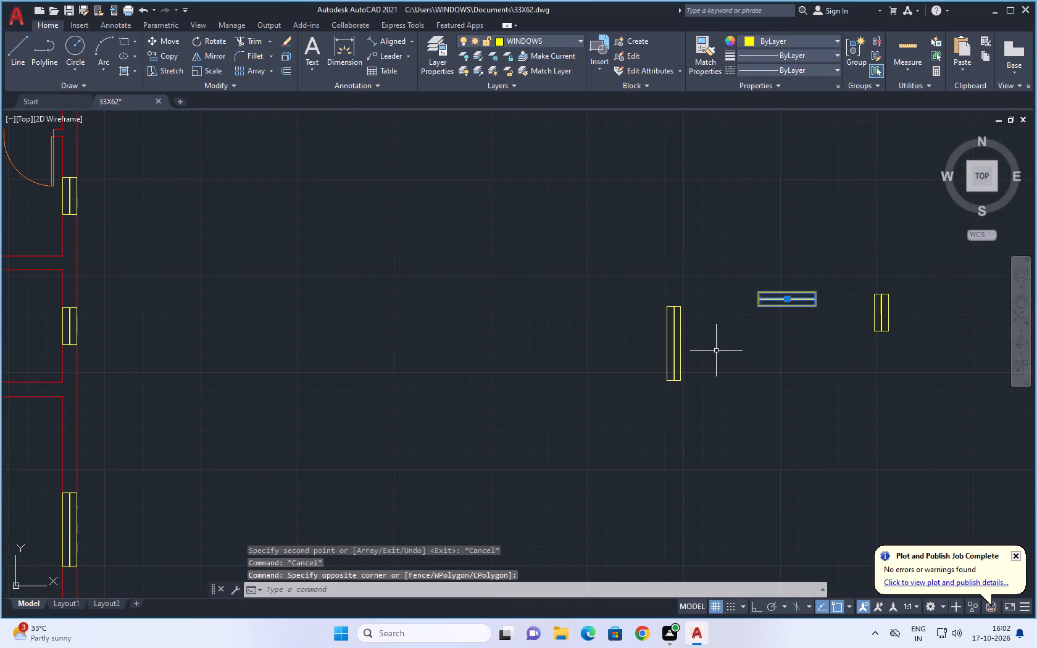
type("CO")
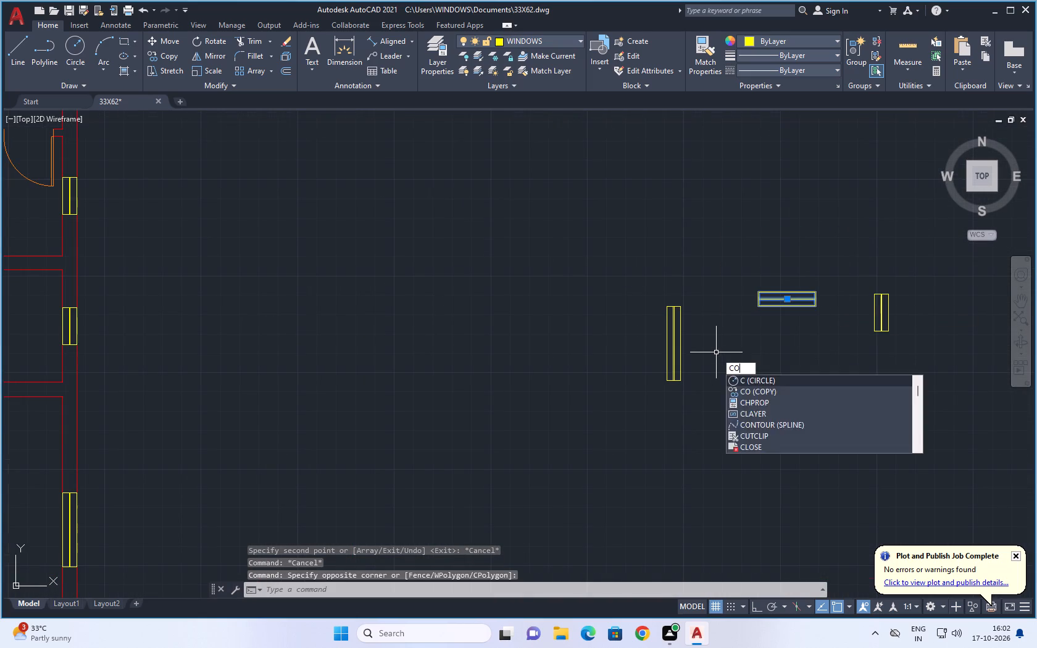
key("space")
scroll(788, 283, "up", 2)
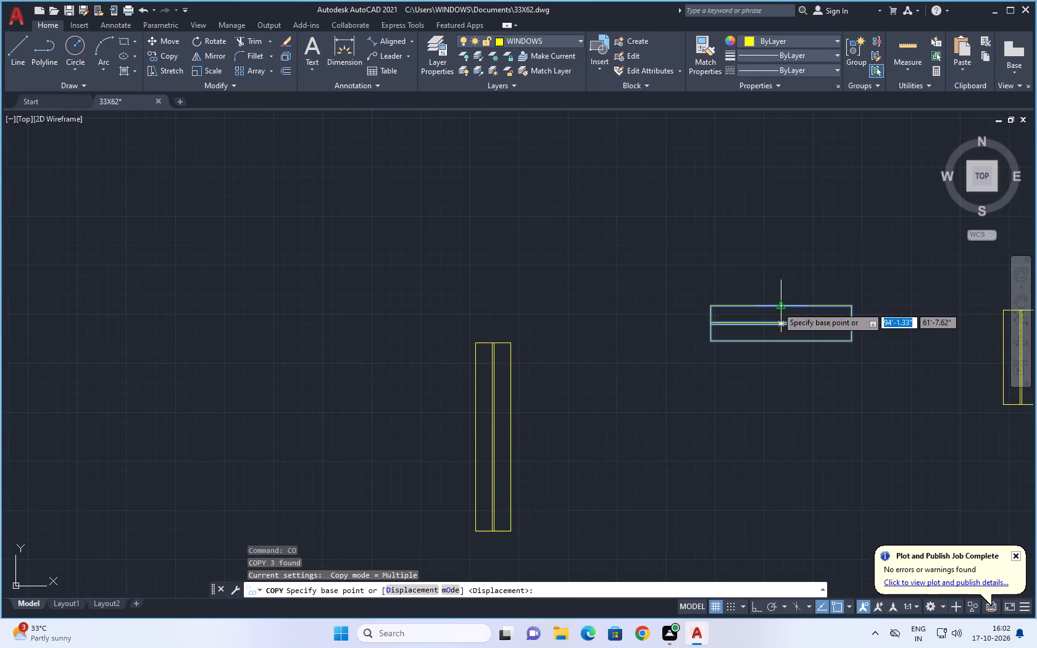
left_click(777, 307)
scroll(253, 401, "down", 5)
middle_click_drag(230, 462, 751, 244)
scroll(539, 379, "up", 2)
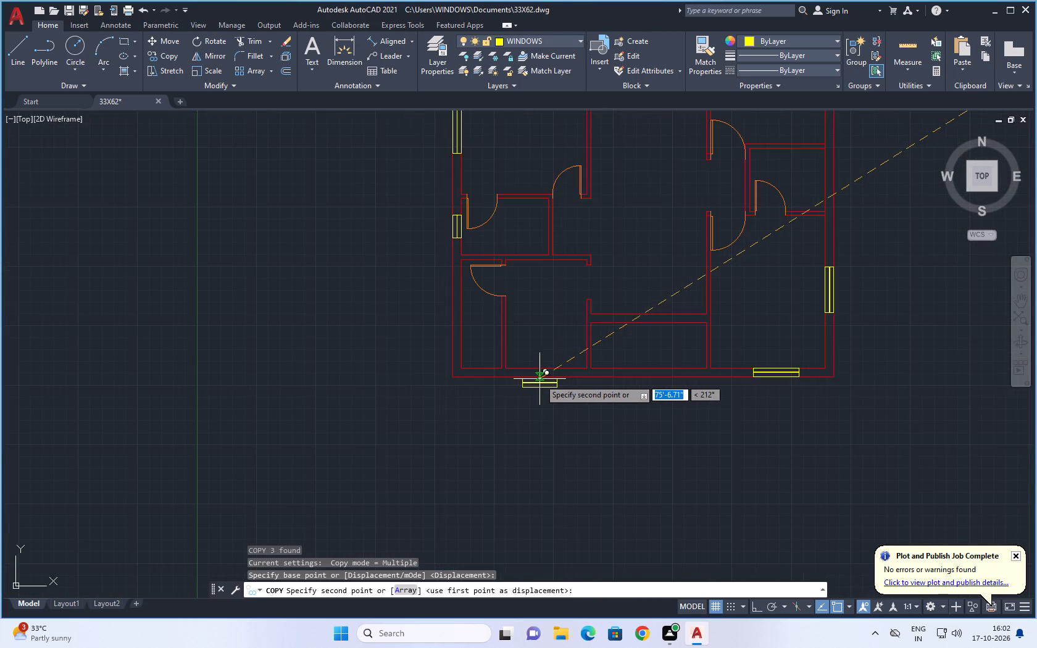
scroll(539, 379, "up", 2)
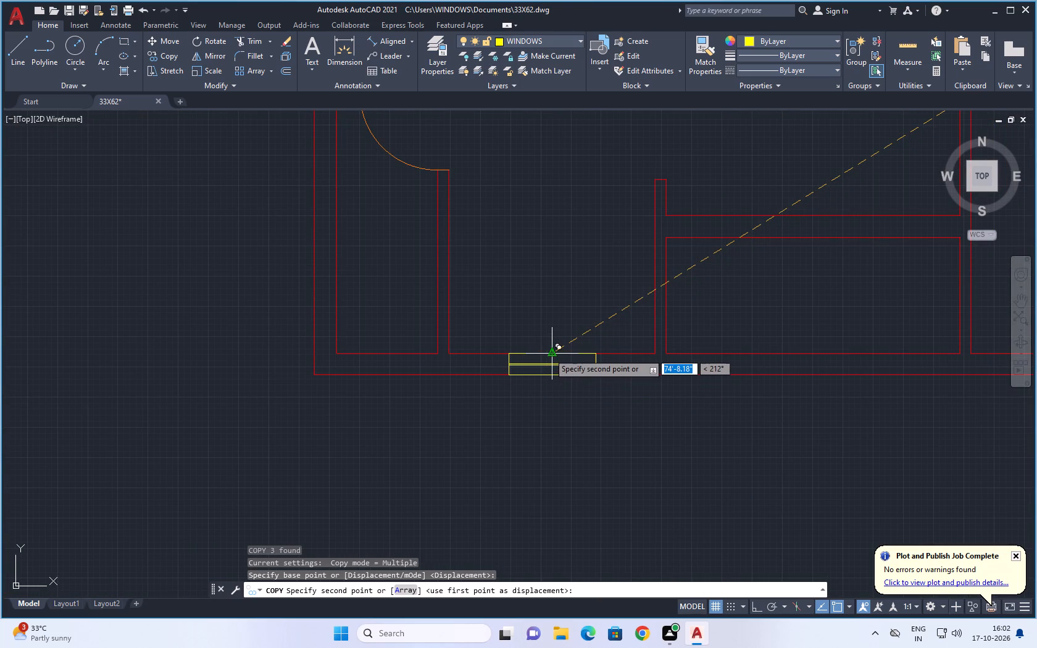
left_click(549, 353)
scroll(444, 419, "down", 4)
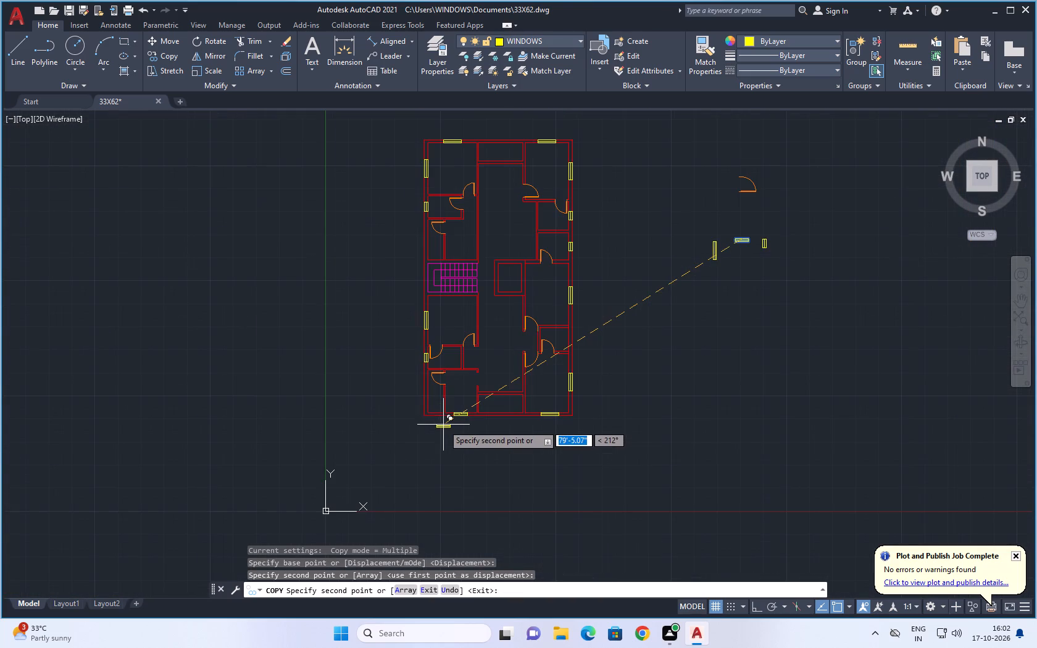
key("Escape")
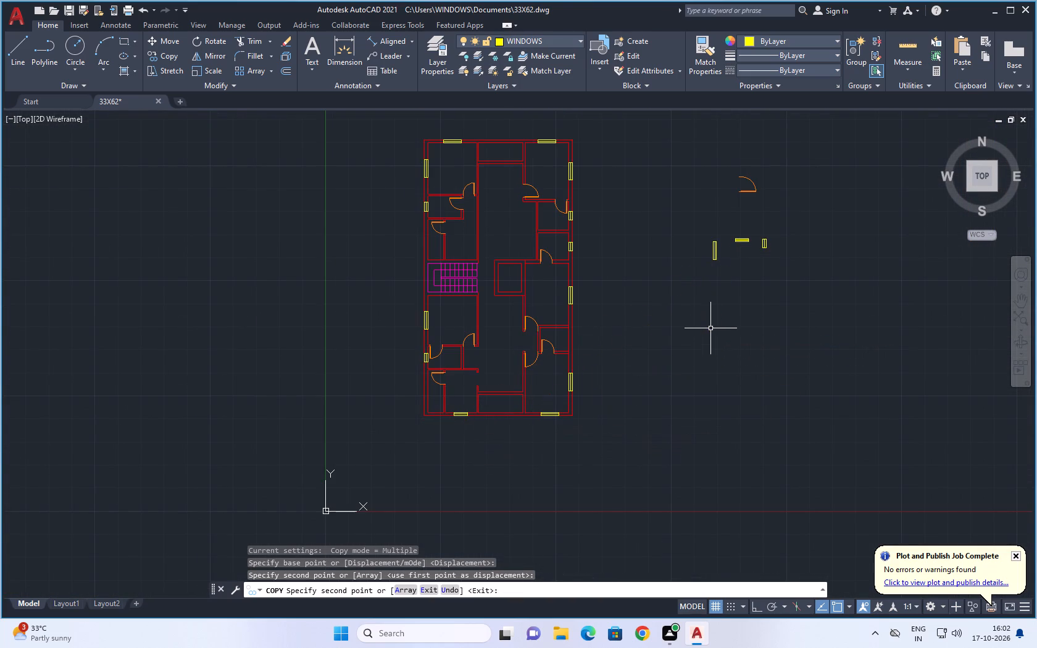
key("Escape")
Examine the whole floor plan to check which rooms and outer walls still need windows.
scroll(693, 335, "up", 1)
middle_click_drag(728, 323, 702, 355)
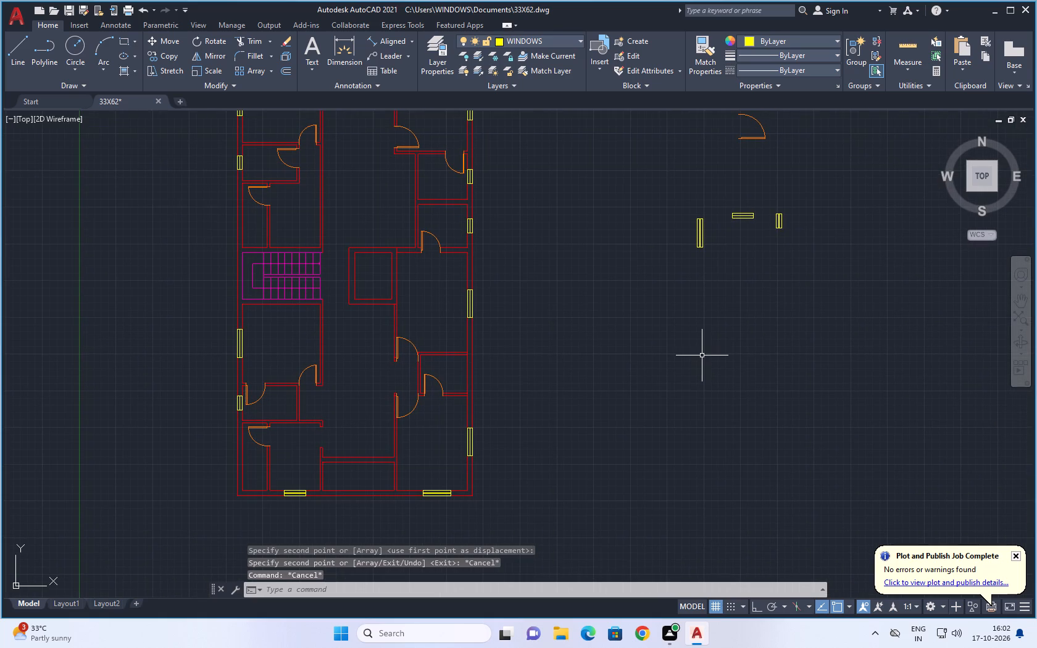
scroll(701, 355, "up", 1)
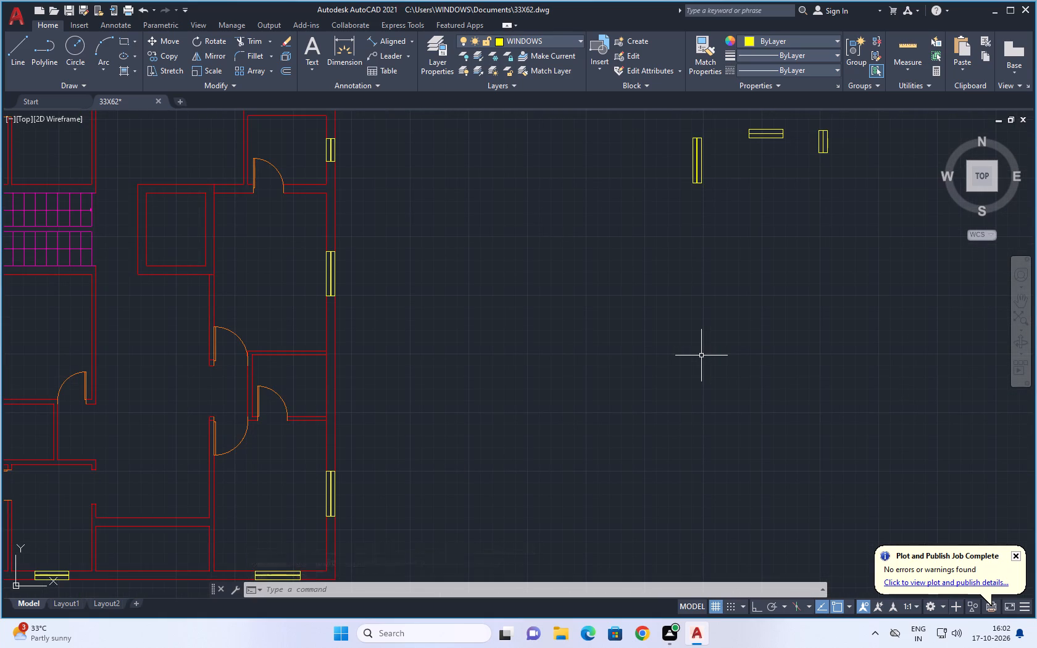
scroll(701, 355, "down", 1)
middle_click_drag(715, 322, 668, 399)
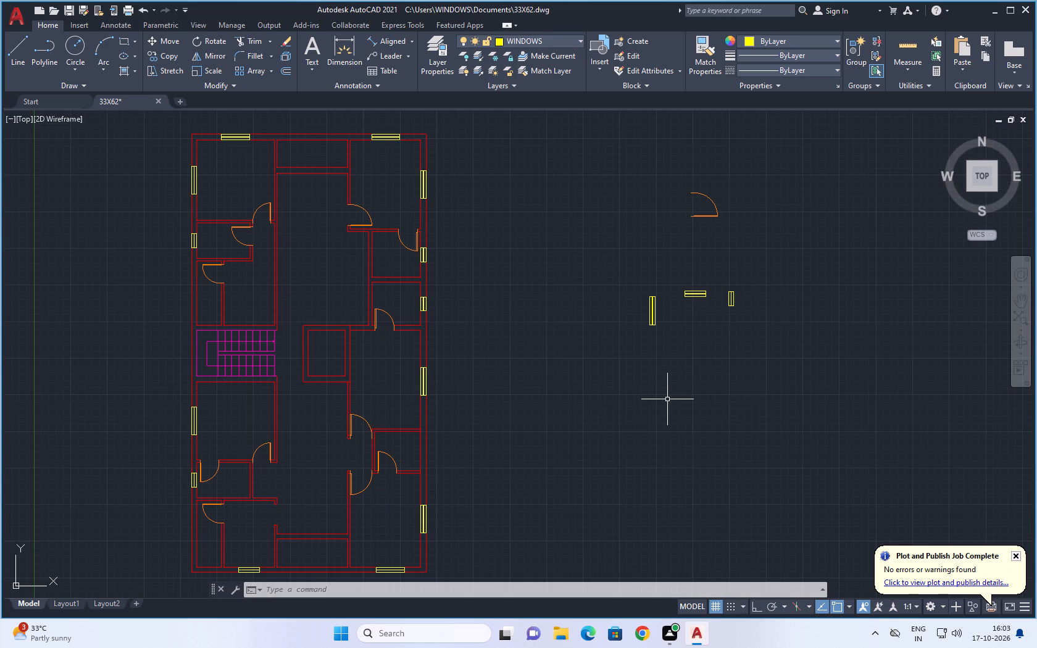
scroll(293, 400, "up", 2)
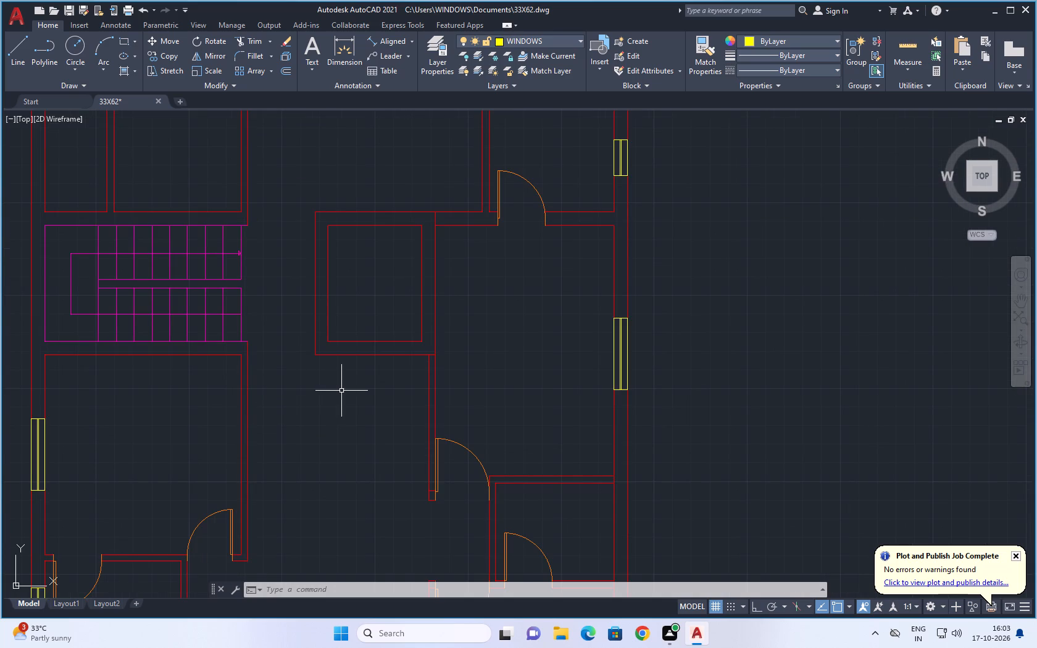
scroll(422, 394, "down", 2)
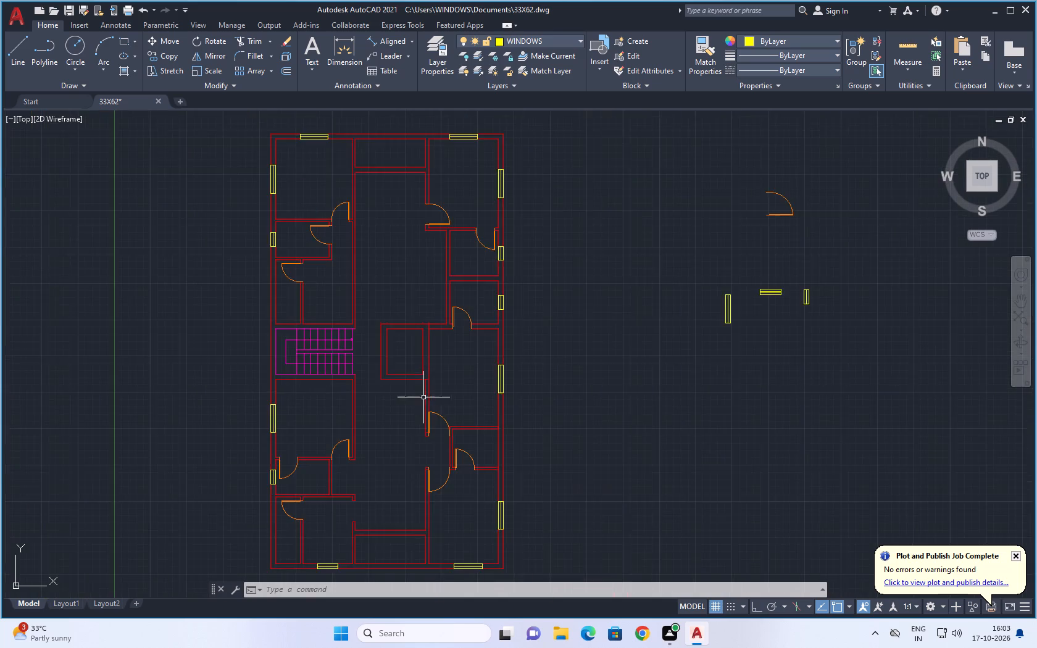
scroll(423, 397, "down", 1)
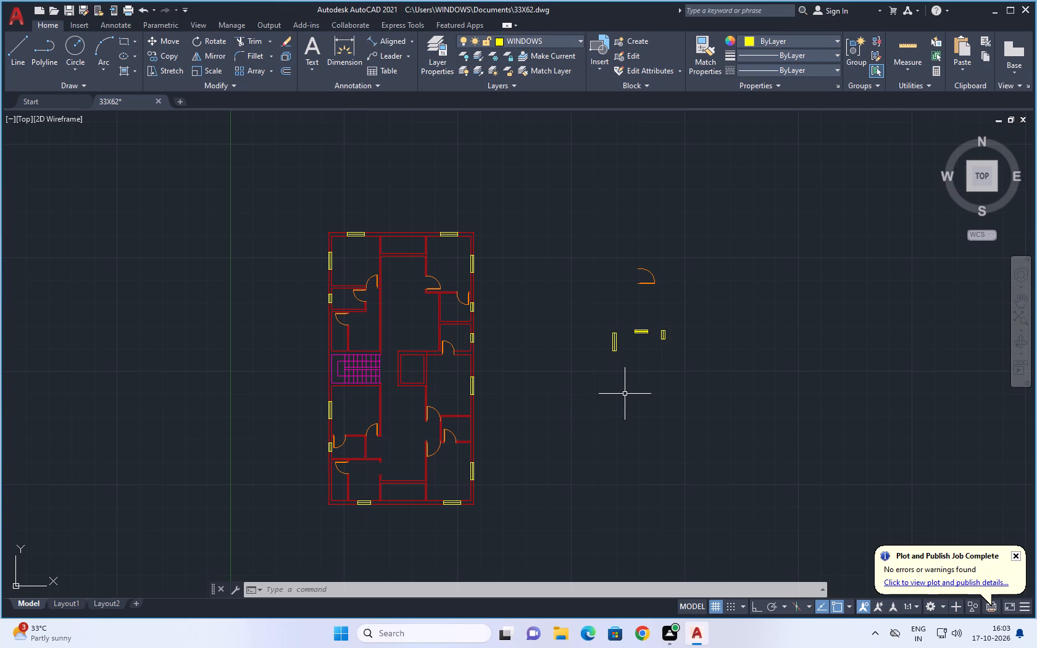
scroll(625, 394, "down", 1)
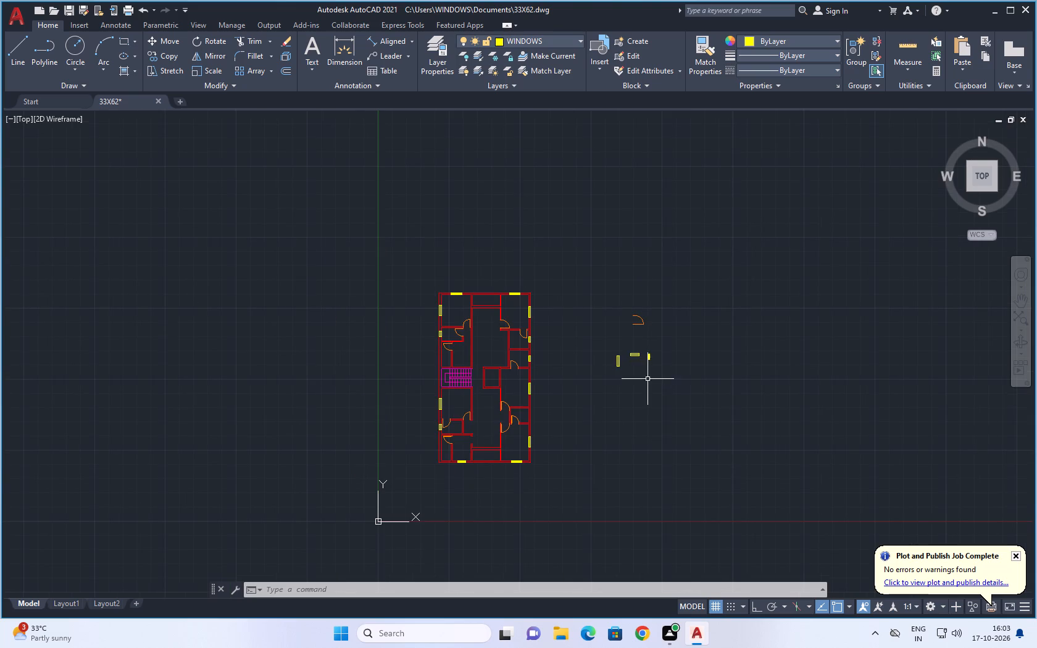
middle_click_drag(648, 380, 618, 441)
scroll(606, 410, "up", 2)
scroll(605, 428, "down", 2)
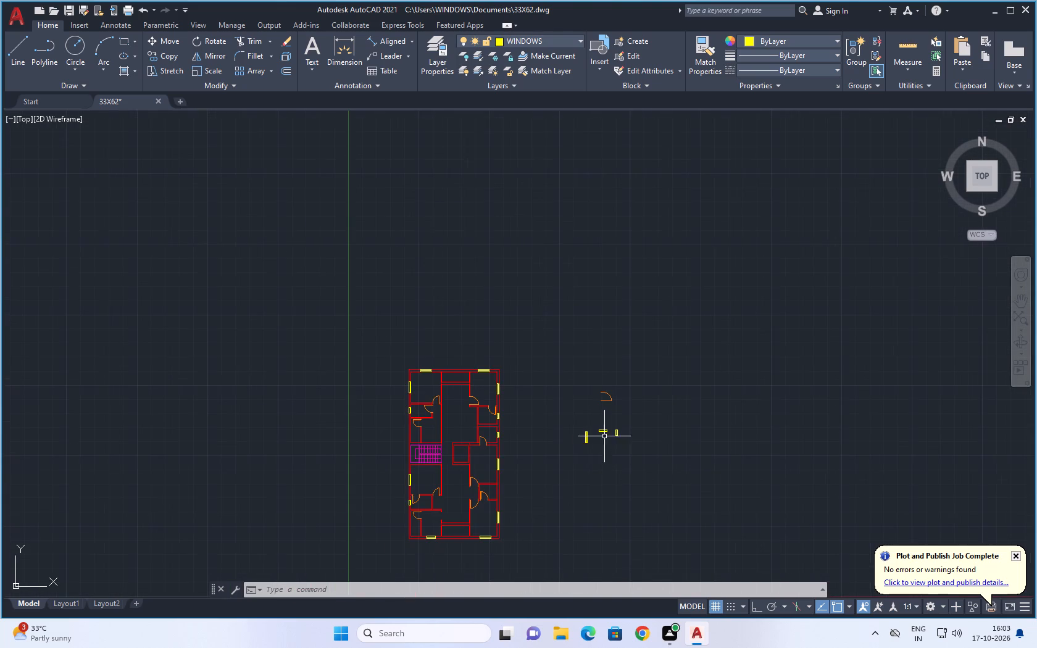
Copy the large spare vertical window by its right-edge midpoint to the west outer wall, at the midpoint of the staircase's west edge.
scroll(600, 466, "up", 3)
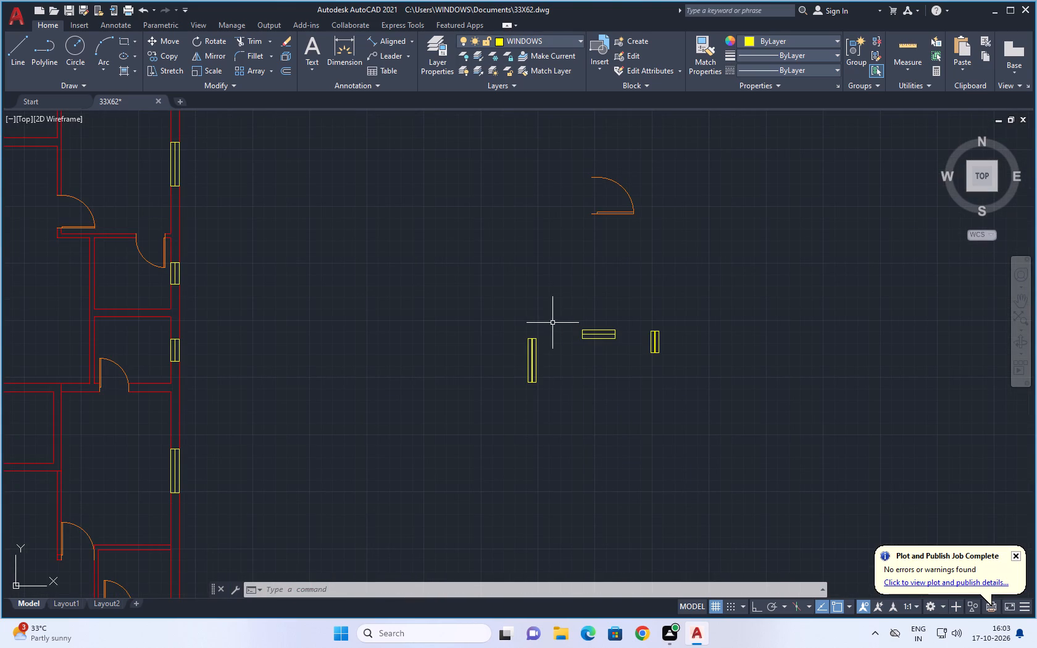
left_click(552, 323)
left_click(501, 415)
type("CO")
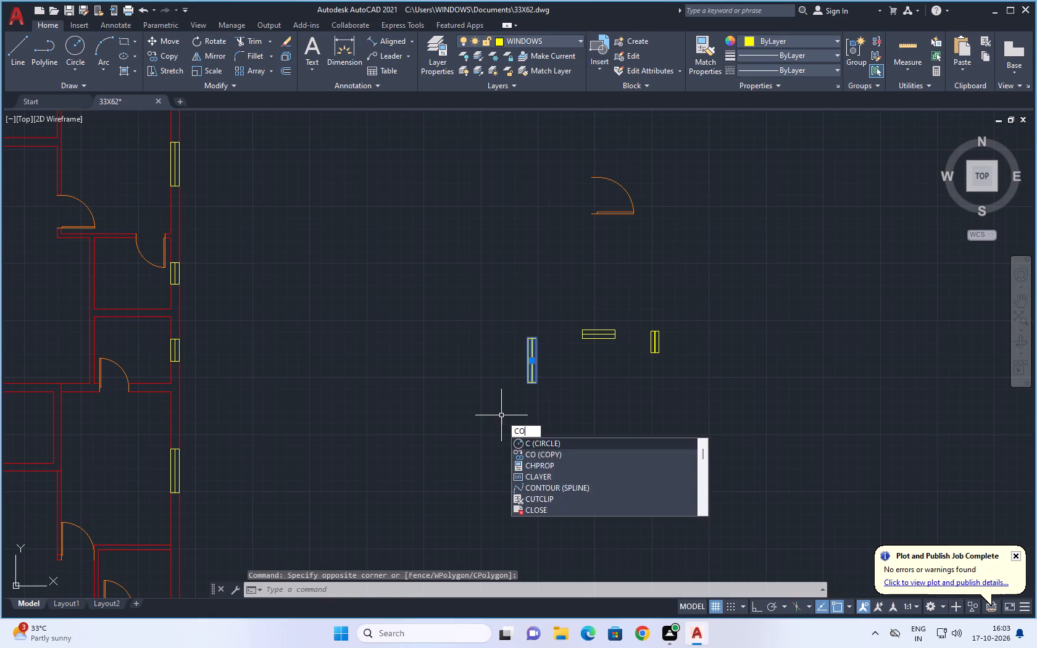
key("space")
scroll(530, 372, "up", 4)
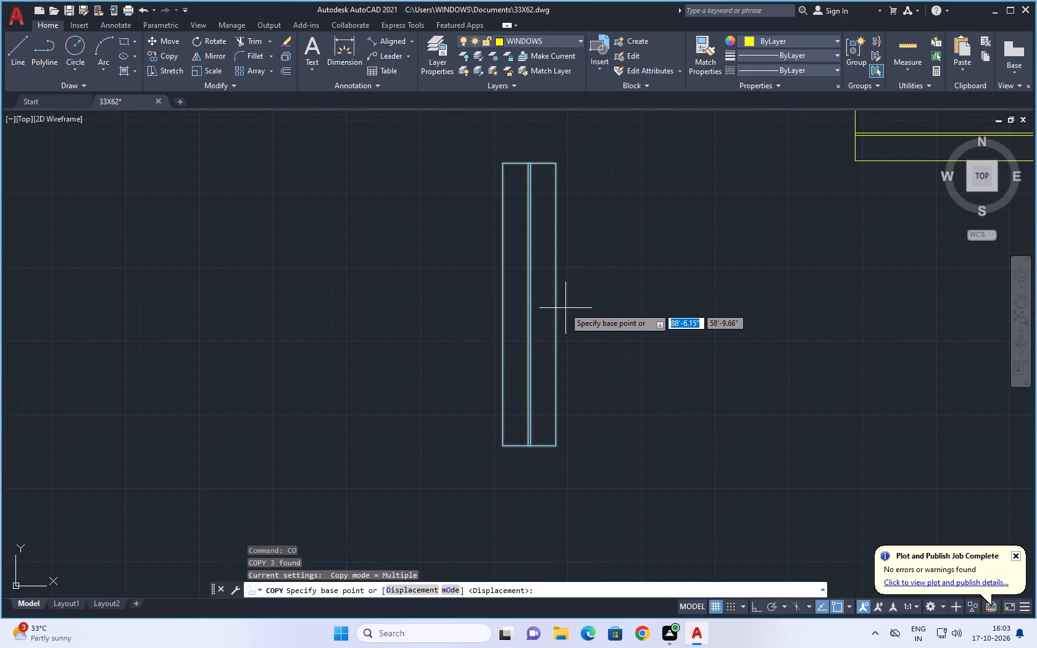
left_click(557, 307)
scroll(272, 370, "down", 6)
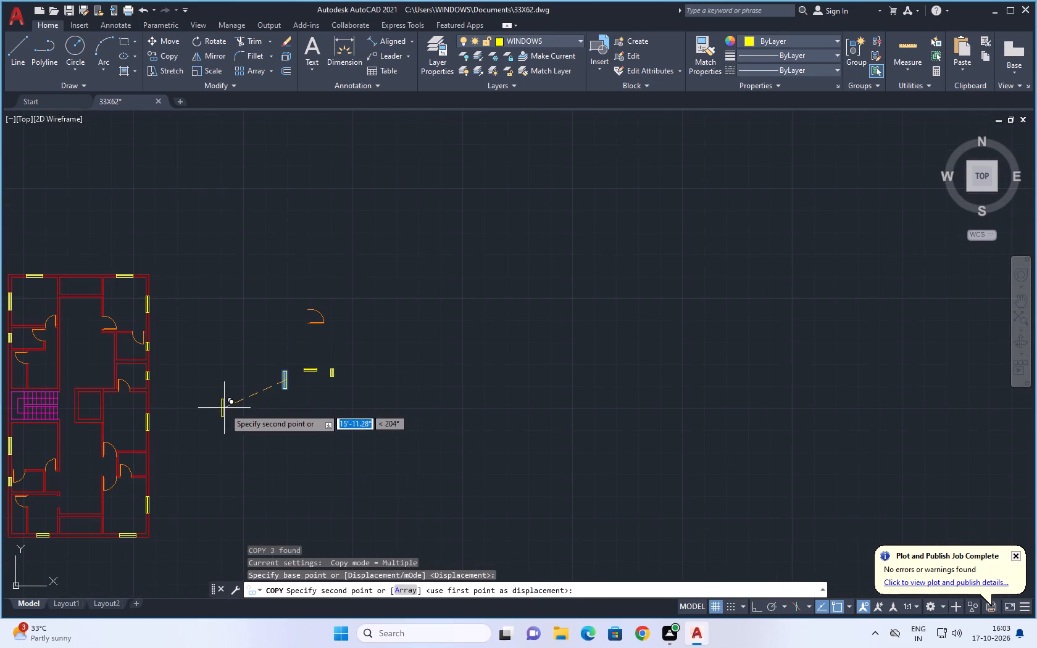
middle_click_drag(207, 420, 849, 413)
scroll(654, 407, "up", 5)
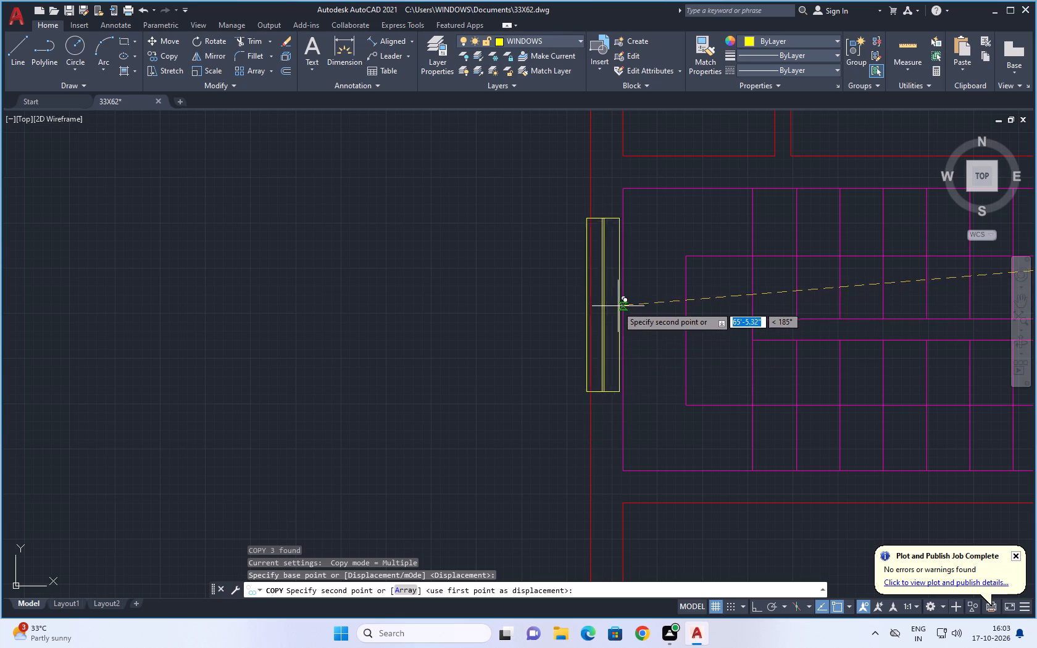
left_click(622, 330)
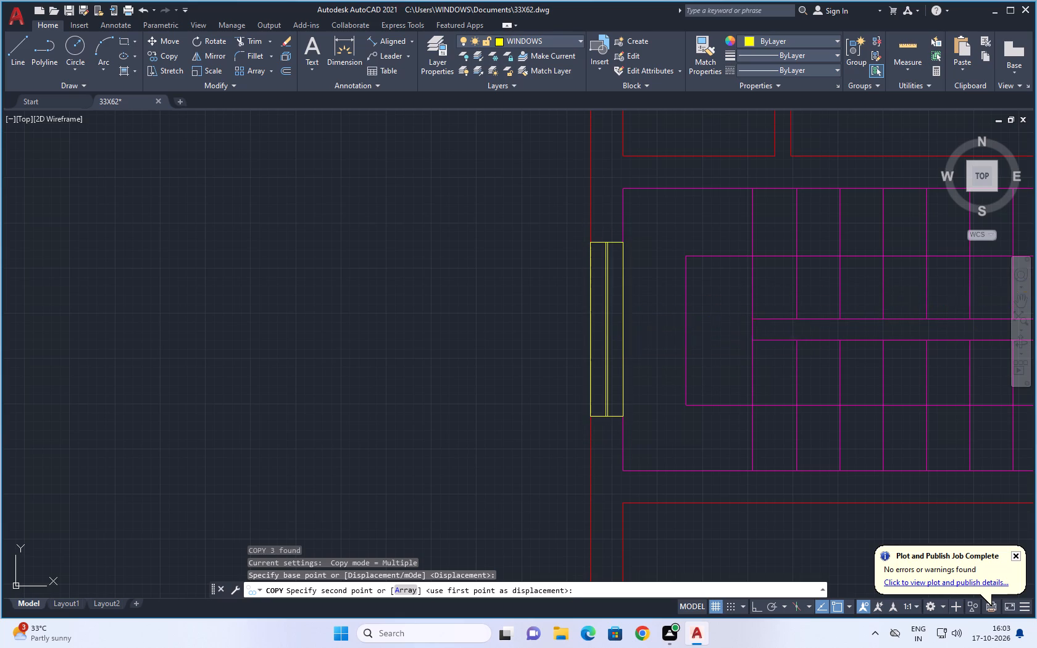
End copying and examine the whole floor plan to check which outer walls still need windows.
scroll(357, 388, "down", 5)
scroll(414, 386, "down", 1)
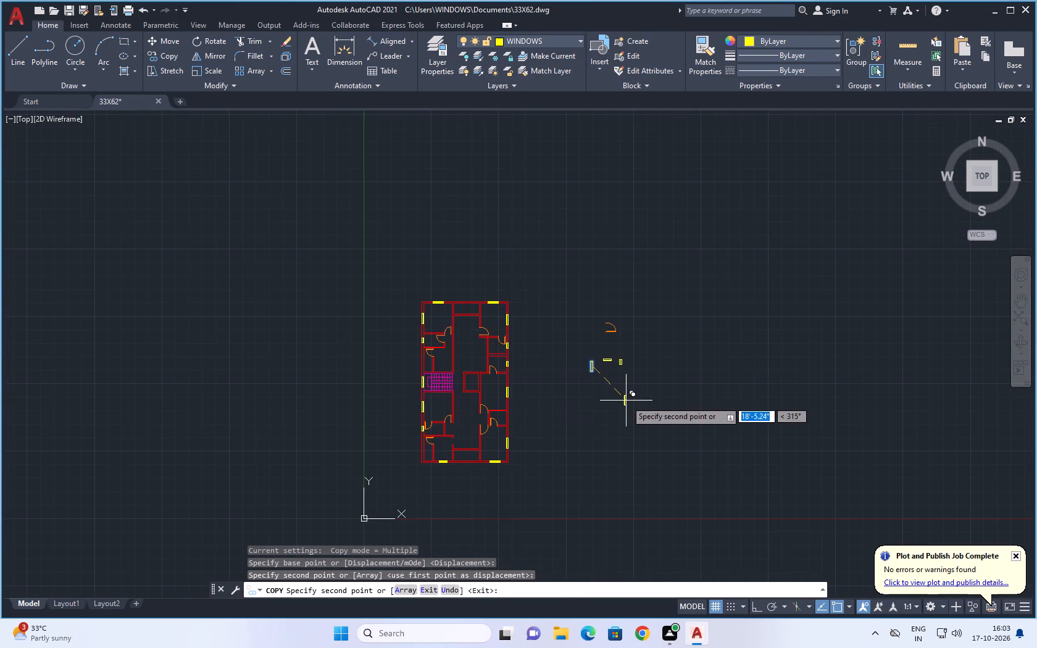
scroll(626, 396, "up", 2)
key("Escape")
scroll(610, 391, "down", 1)
key("Escape")
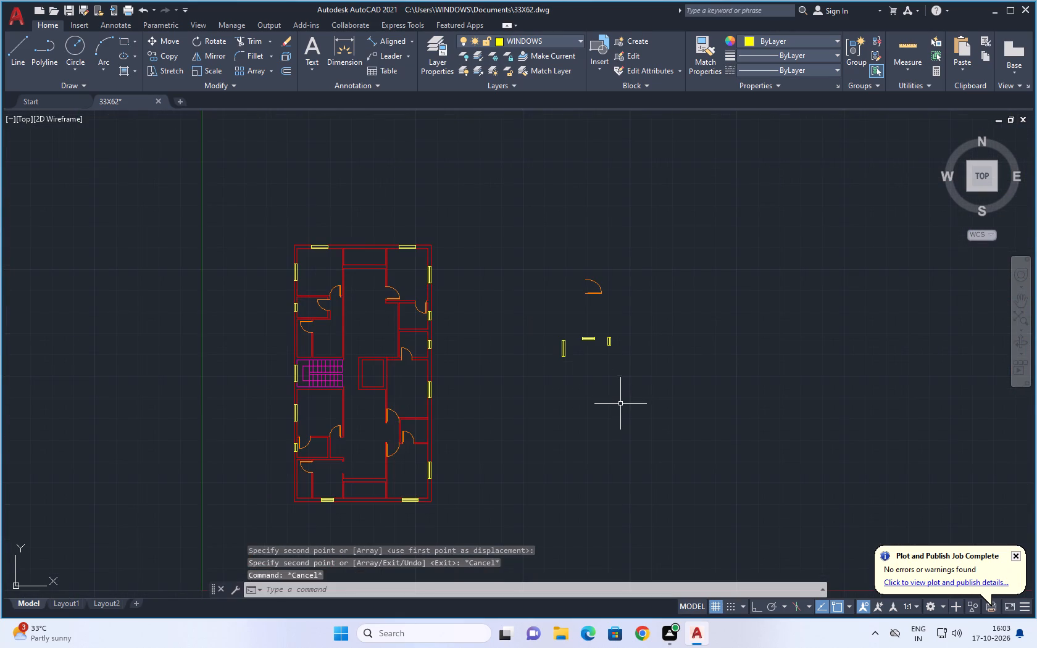
scroll(614, 410, "down", 1)
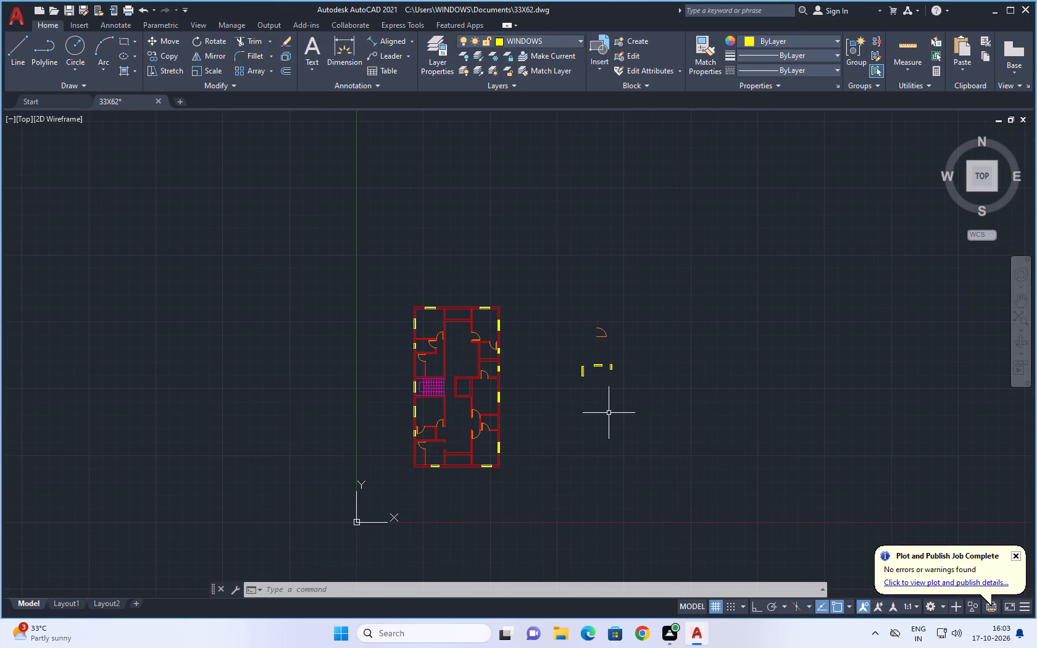
middle_click_drag(562, 405, 567, 344)
scroll(568, 346, "up", 1)
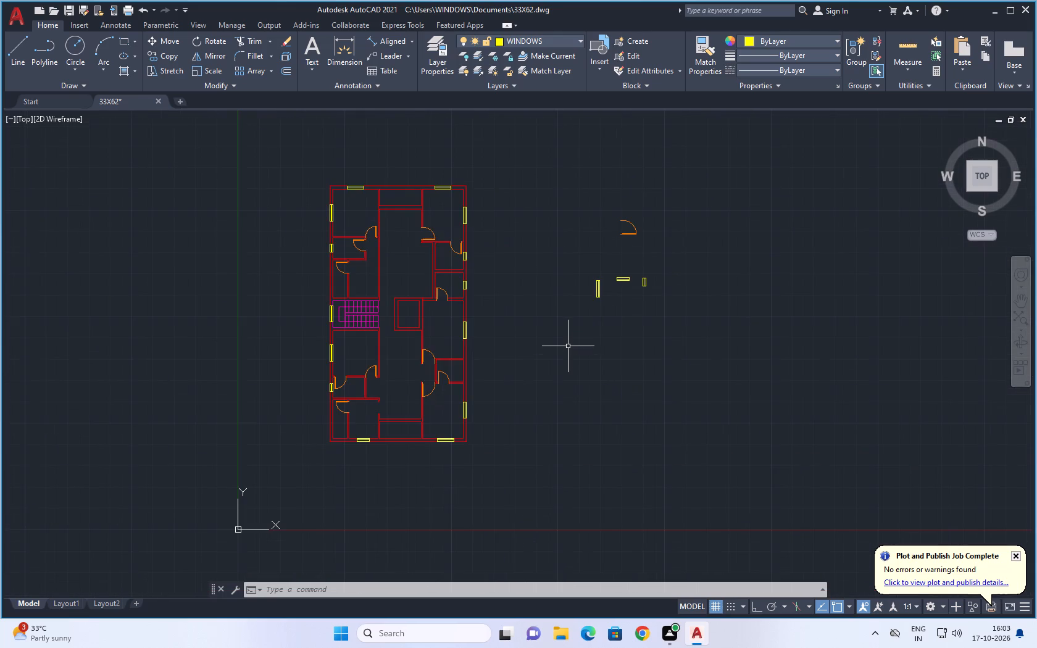
scroll(574, 338, "up", 1)
middle_click_drag(556, 345, 602, 421)
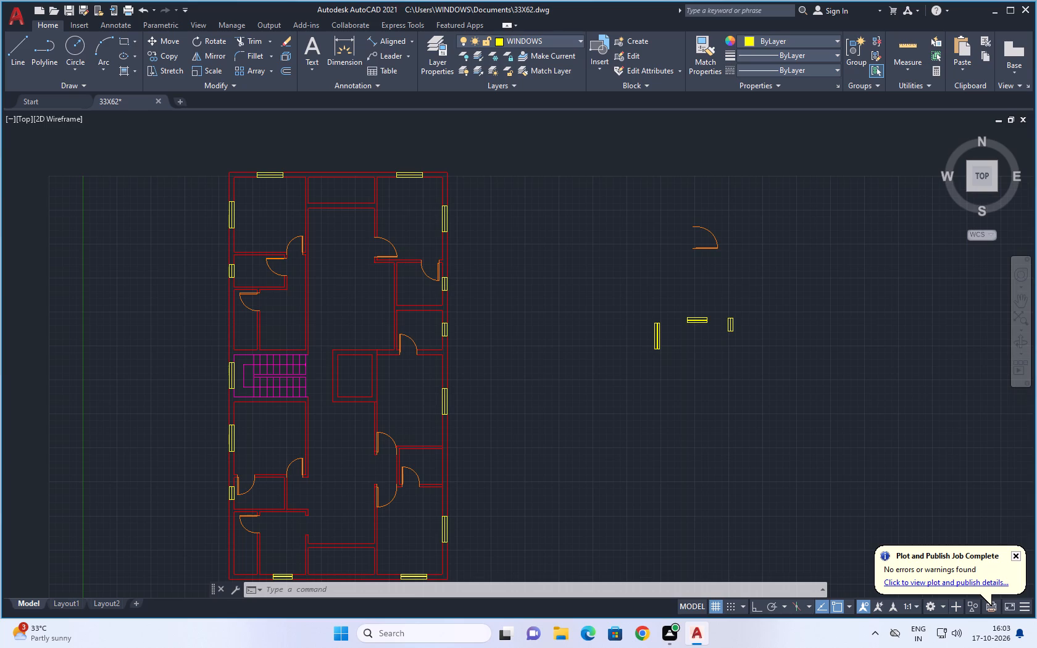
scroll(609, 423, "down", 1)
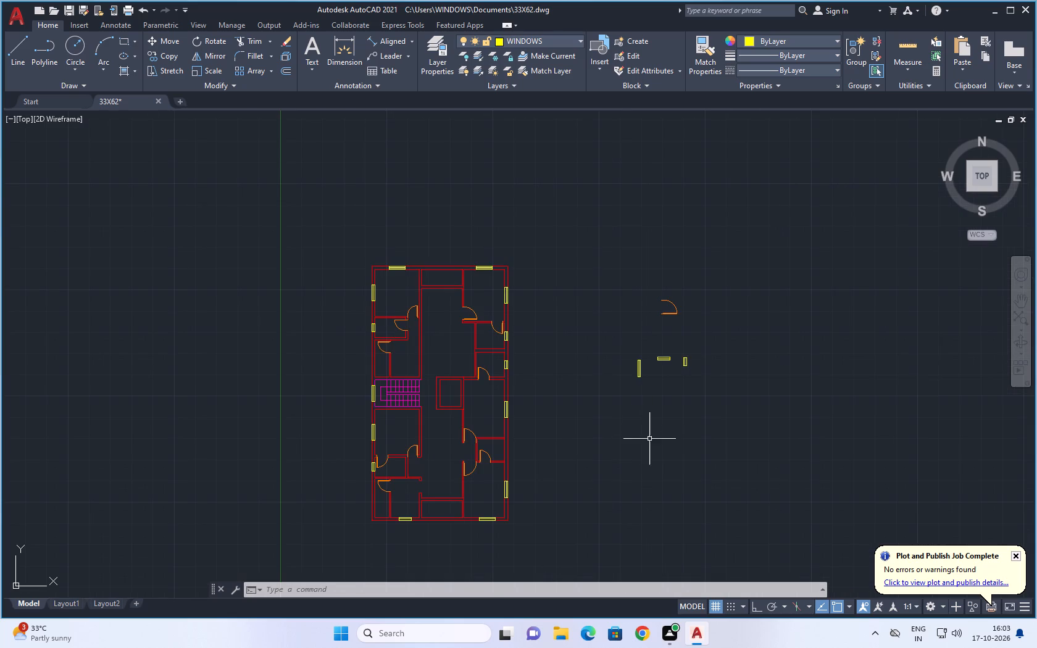
middle_click_drag(654, 439, 602, 457)
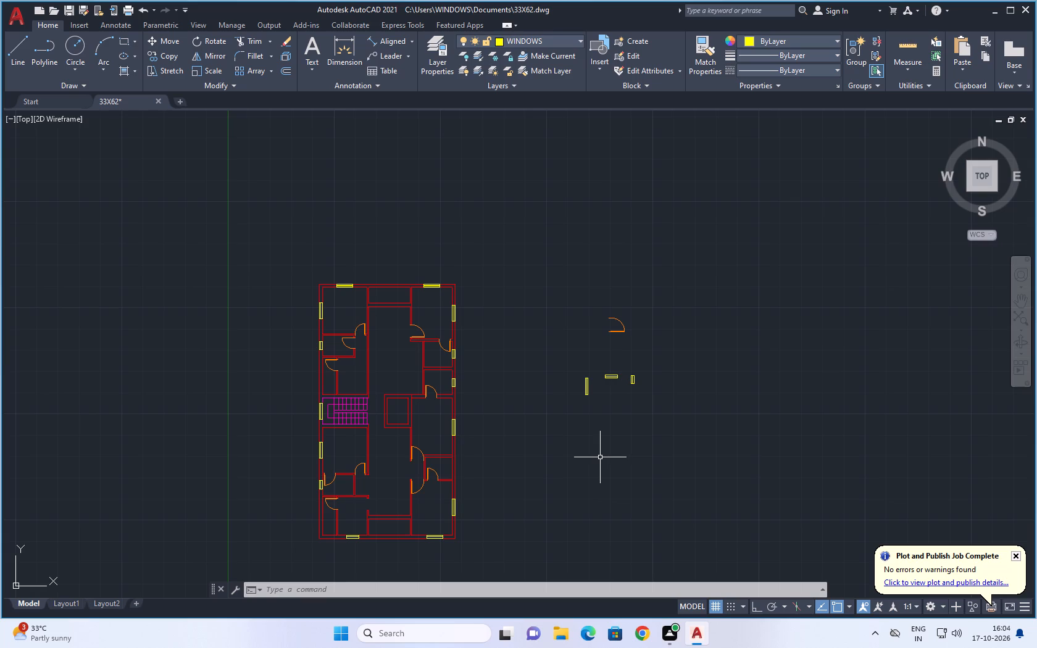
middle_click_drag(530, 499, 554, 485)
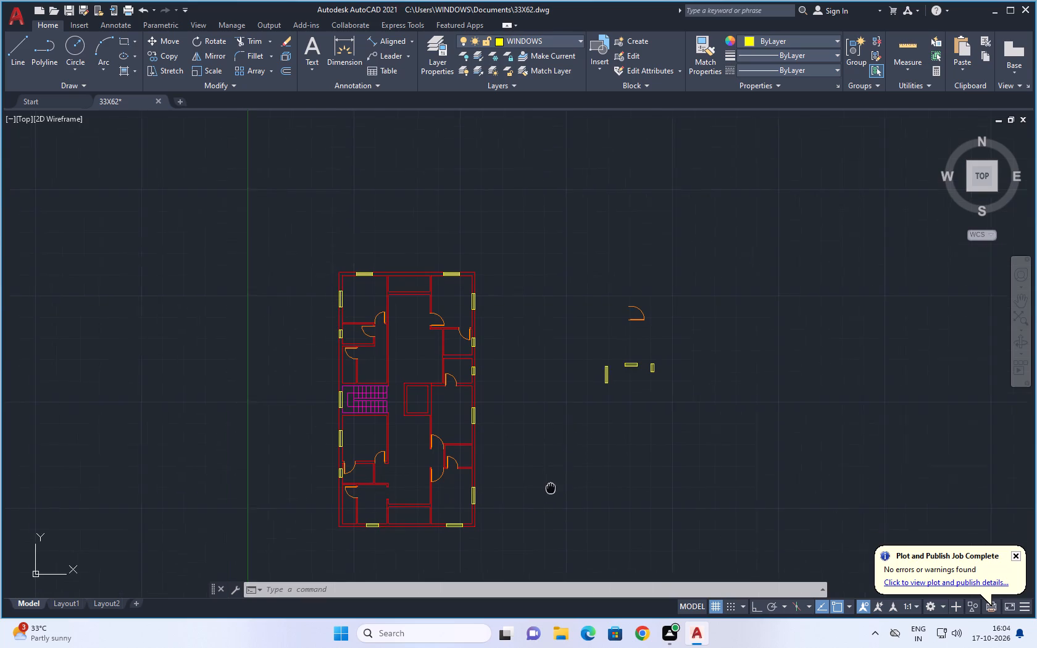
middle_click_drag(554, 485, 556, 483)
scroll(580, 452, "up", 1)
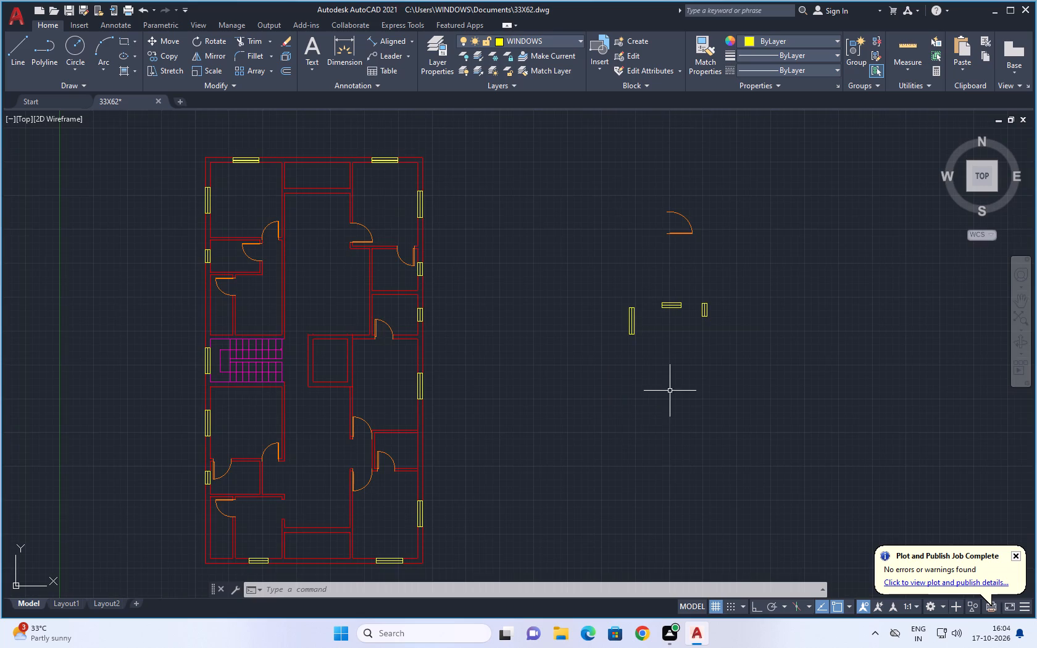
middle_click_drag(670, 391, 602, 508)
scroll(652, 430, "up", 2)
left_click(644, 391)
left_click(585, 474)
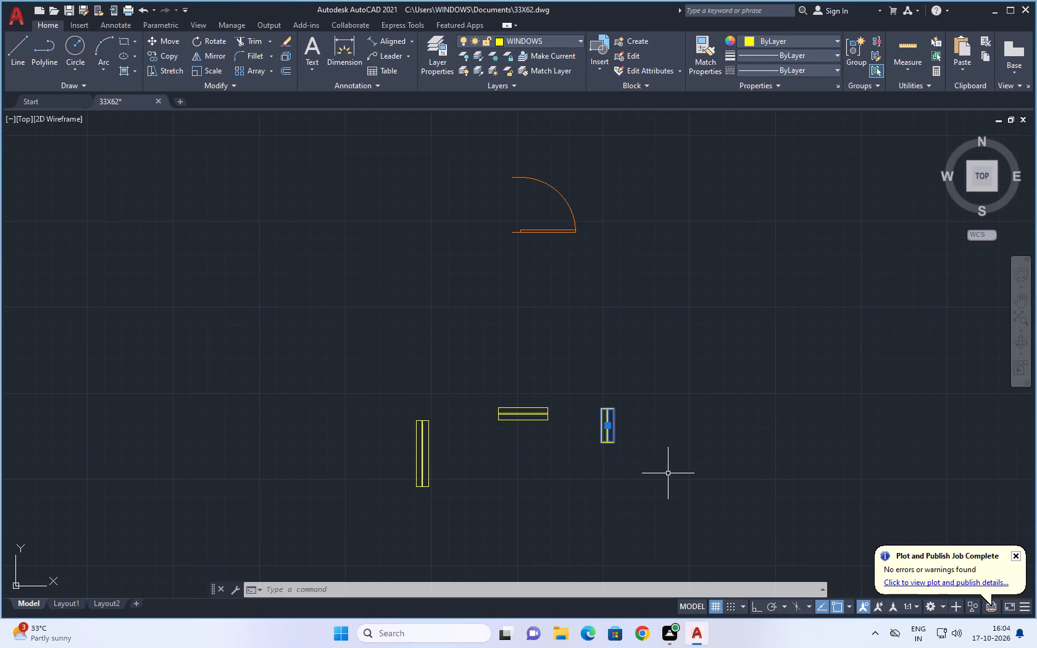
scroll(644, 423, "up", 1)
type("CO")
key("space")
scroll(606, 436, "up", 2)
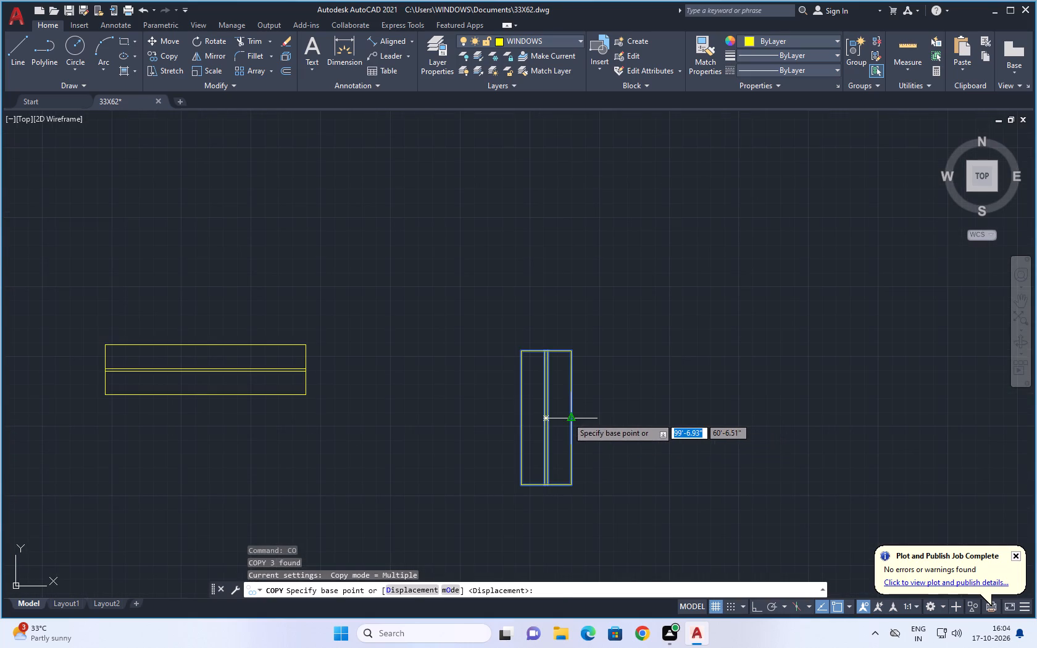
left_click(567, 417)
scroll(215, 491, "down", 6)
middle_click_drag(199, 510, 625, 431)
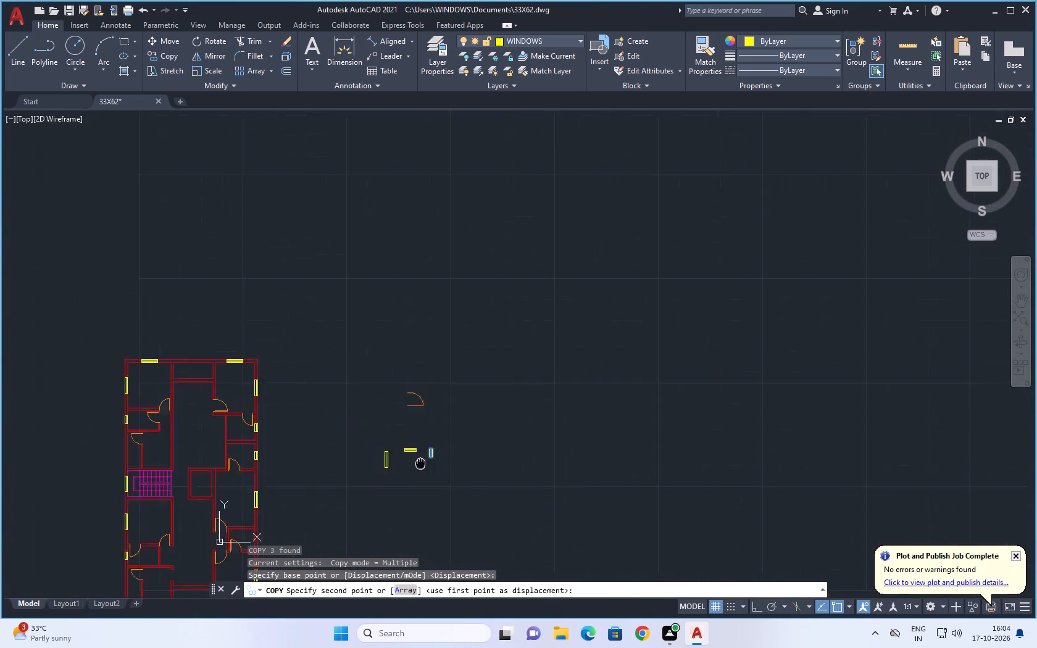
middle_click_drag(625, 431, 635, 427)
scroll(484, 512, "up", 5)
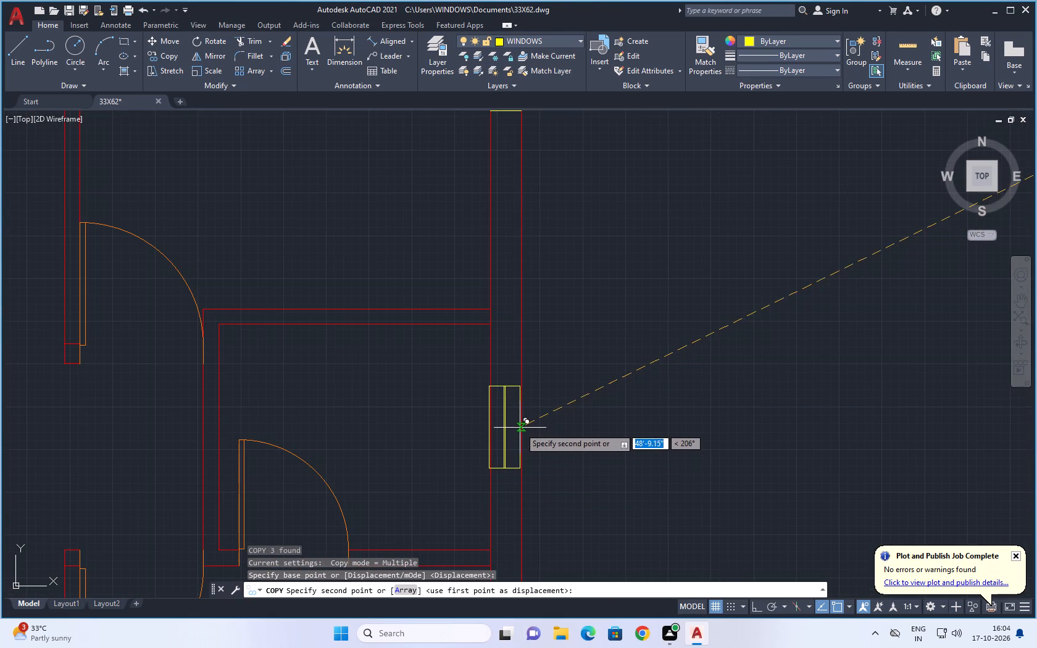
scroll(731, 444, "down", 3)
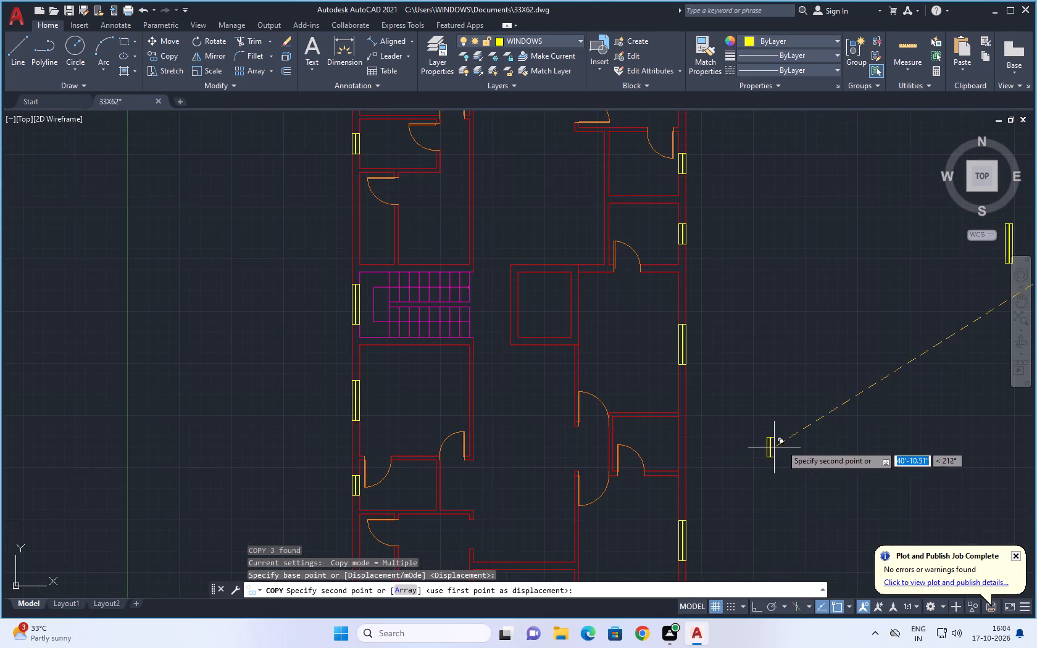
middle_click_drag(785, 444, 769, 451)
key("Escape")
Copy the small spare vertical window by its left-edge midpoint to the east outer wall, at the small southeast room's inner wall line midpoint.
middle_click_drag(804, 423, 423, 491)
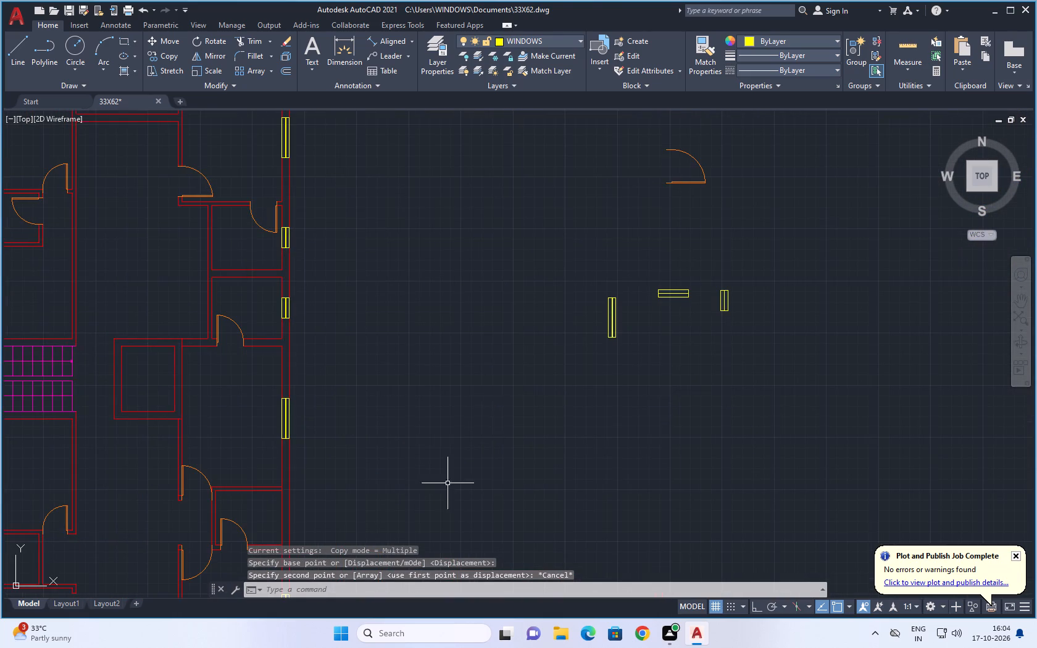
left_click(741, 284)
left_click(714, 325)
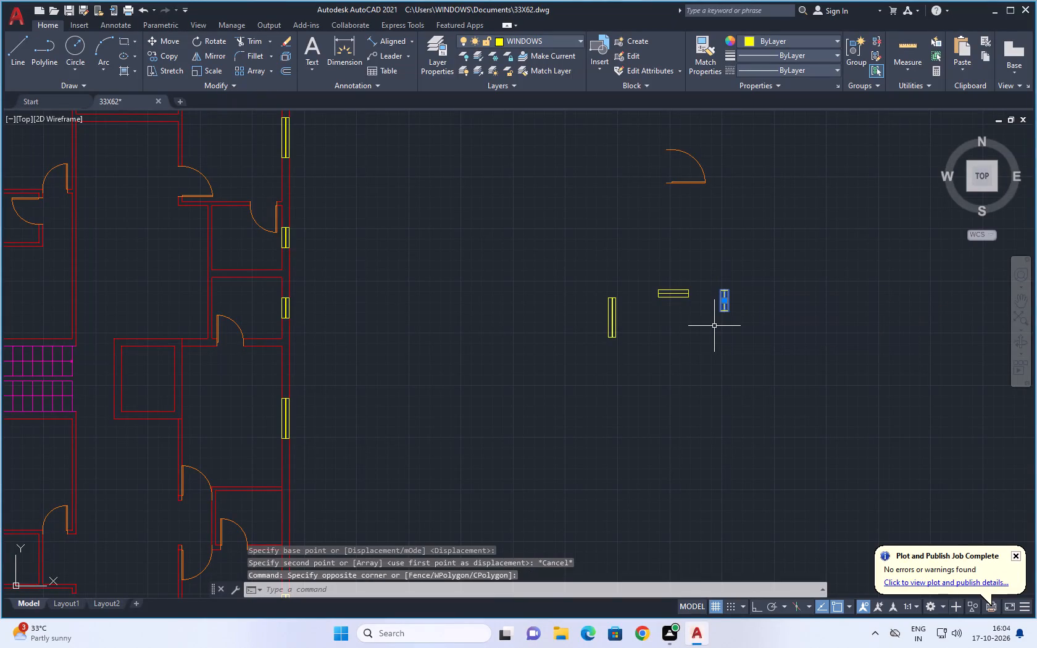
type("CO")
key("space")
scroll(722, 305, "up", 1)
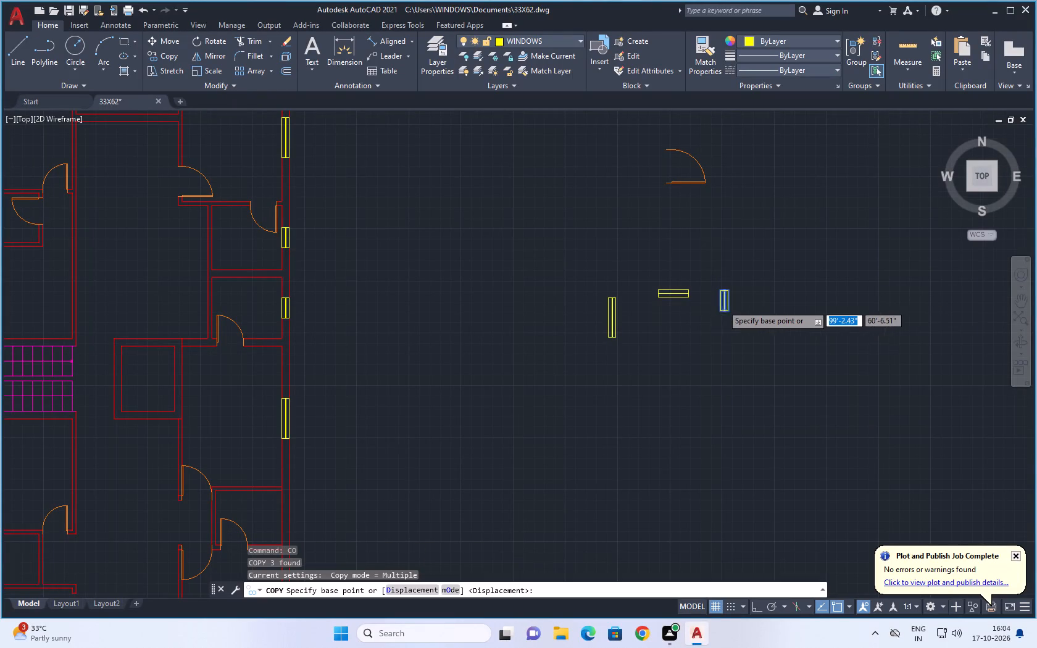
scroll(723, 305, "up", 2)
left_click(702, 289)
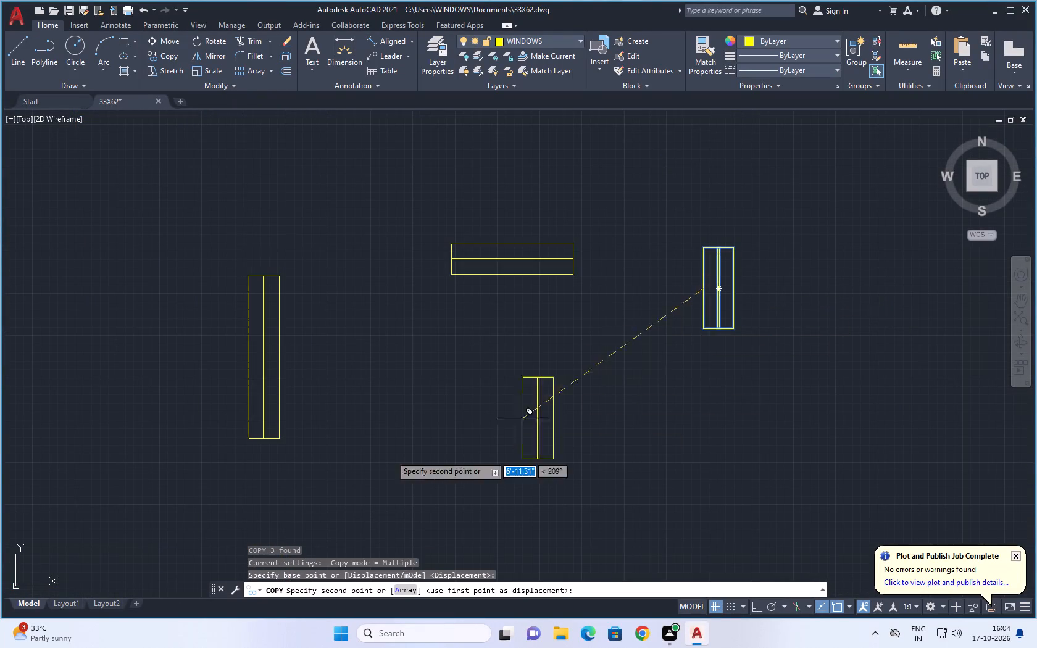
scroll(281, 468, "down", 5)
middle_click_drag(204, 499, 499, 388)
scroll(415, 475, "up", 1)
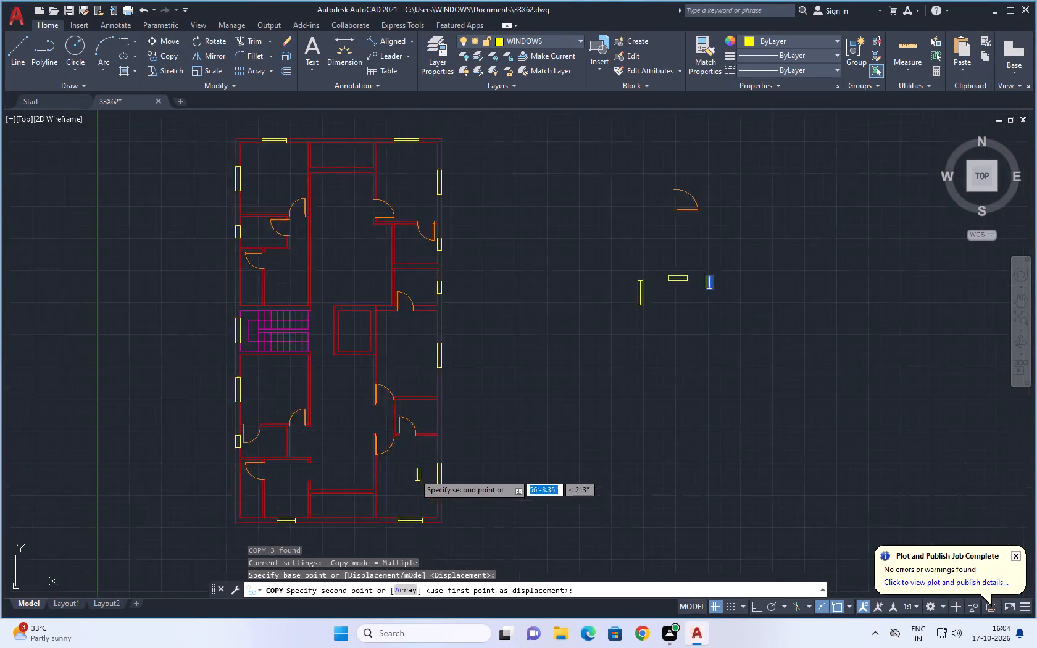
scroll(414, 473, "up", 2)
left_click(463, 346)
scroll(586, 374, "down", 2)
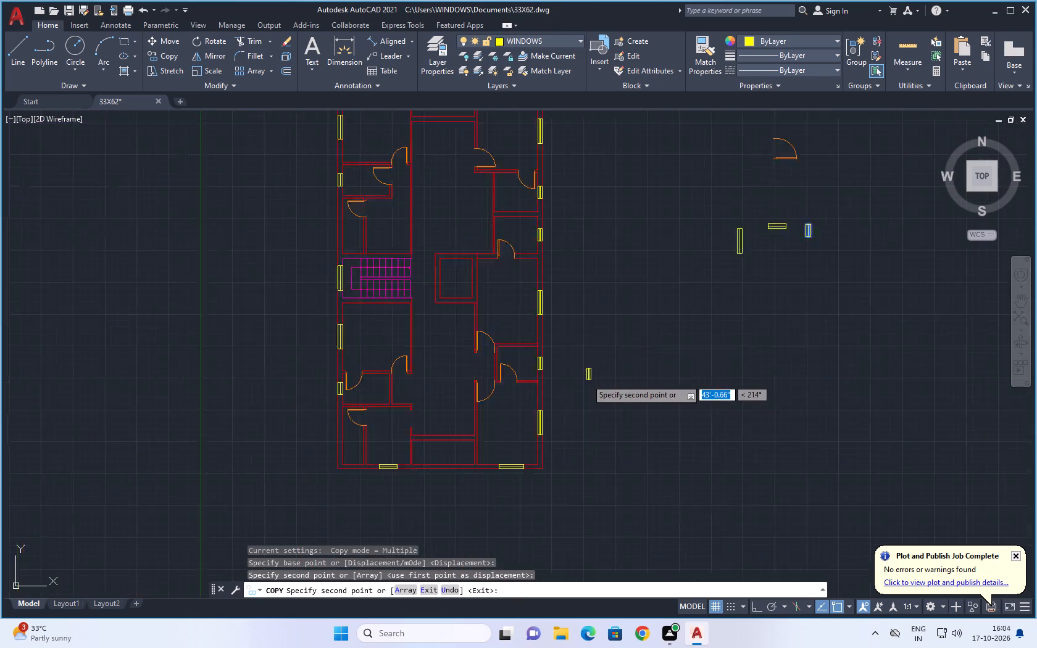
scroll(586, 379, "down", 2)
middle_click_drag(645, 389, 591, 433)
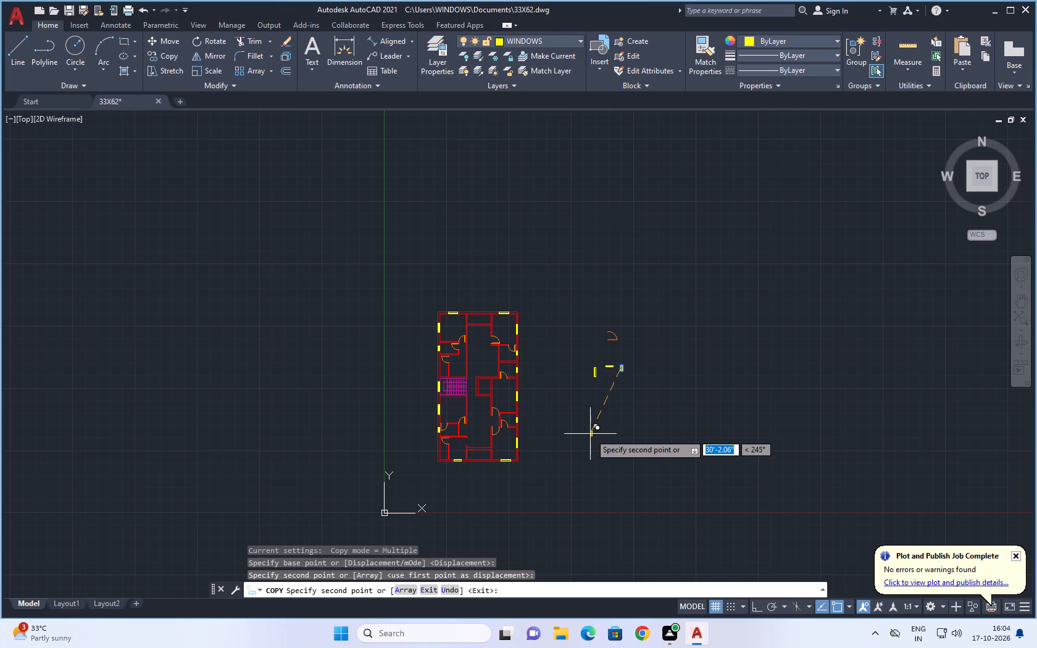
key("Escape")
key("Escape")
Extend both side lines of the narrow middle space at the north end to the outer wall line.
scroll(568, 396, "up", 2)
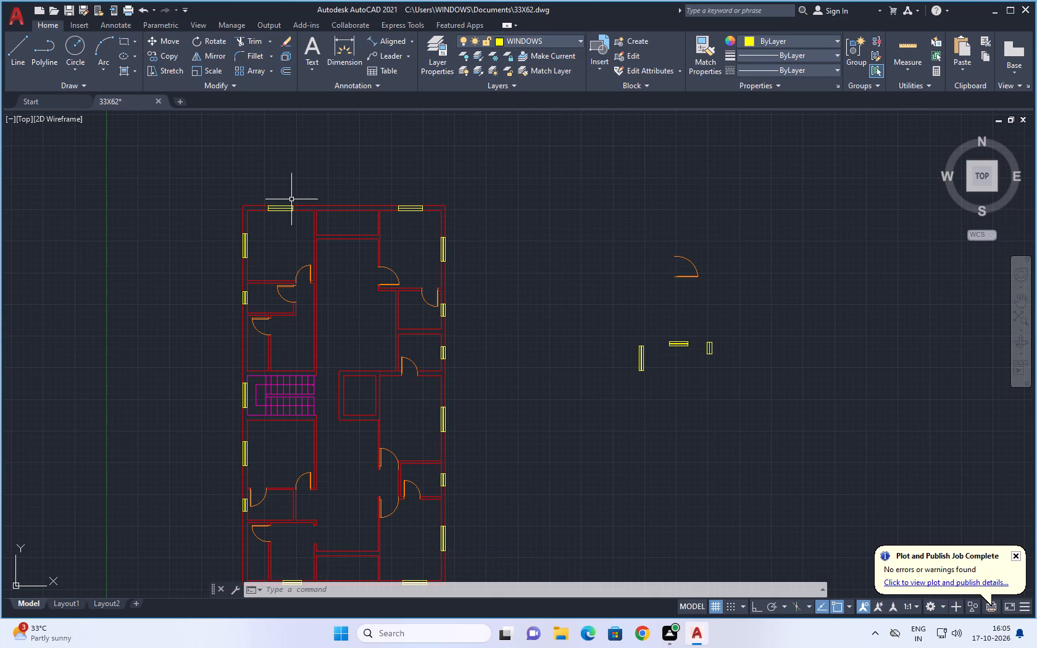
key("Escape")
key("Escape")
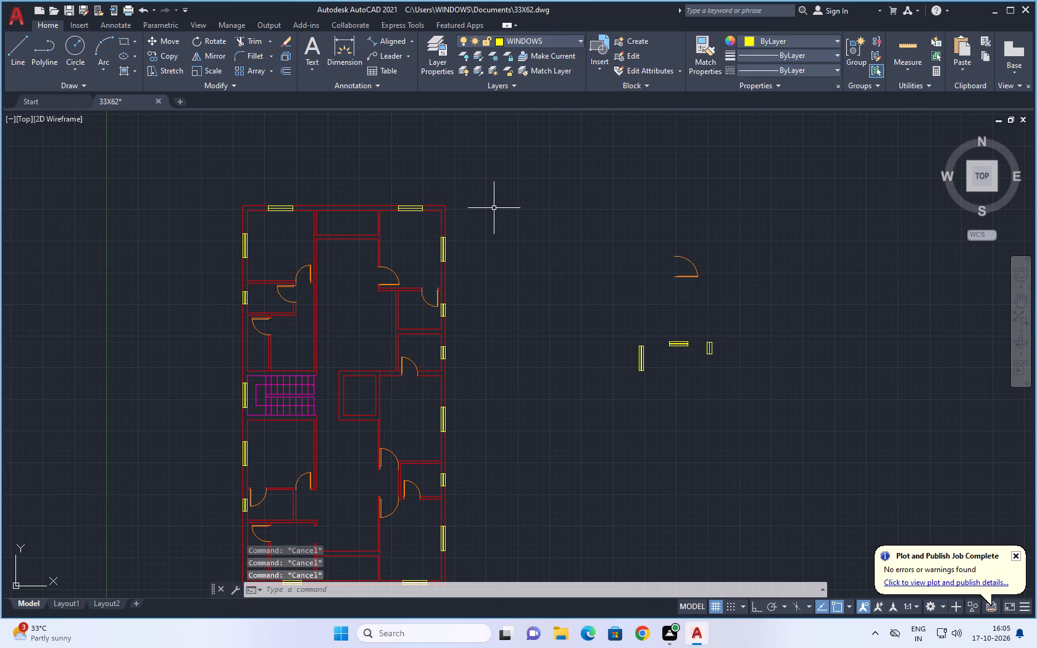
type("EX")
key("space")
scroll(358, 221, "up", 1)
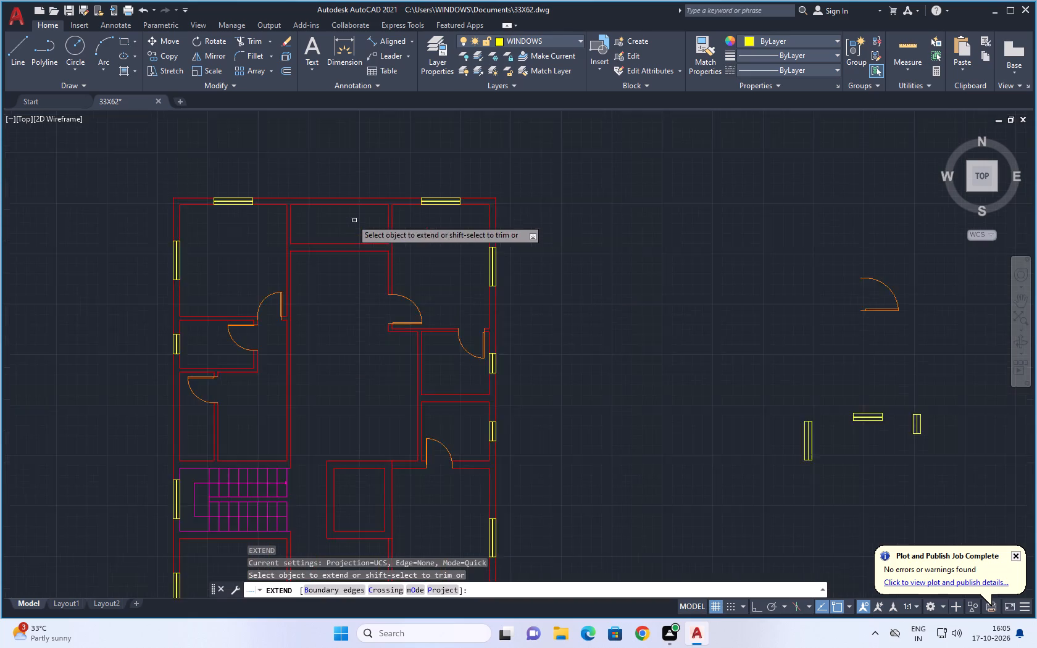
scroll(350, 218, "up", 2)
middle_click_drag(307, 222, 389, 284)
scroll(299, 265, "up", 1)
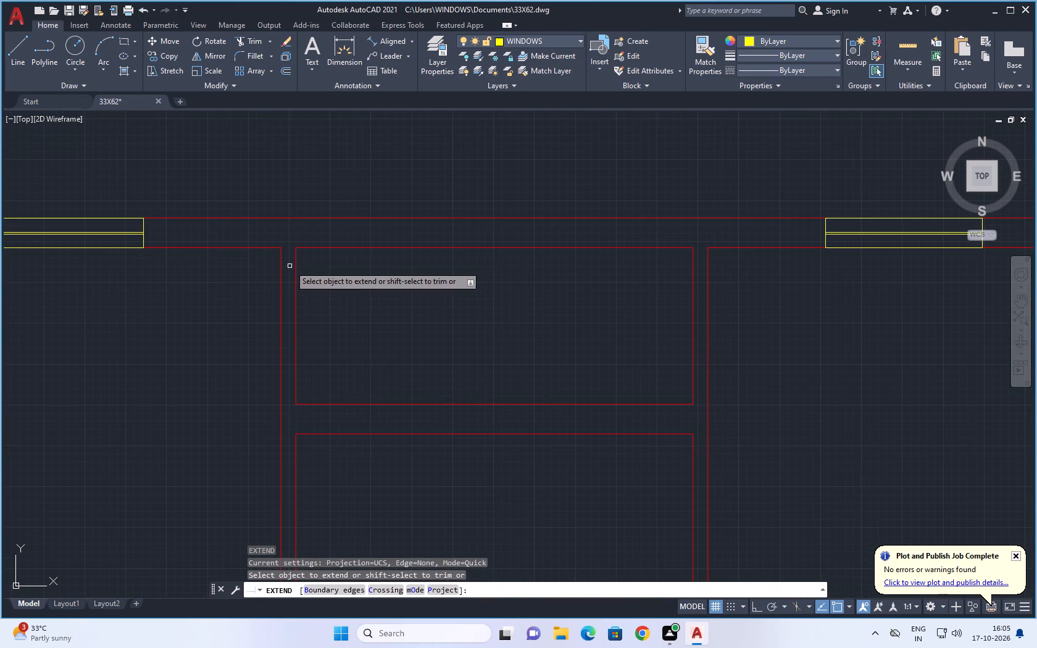
left_click(296, 262)
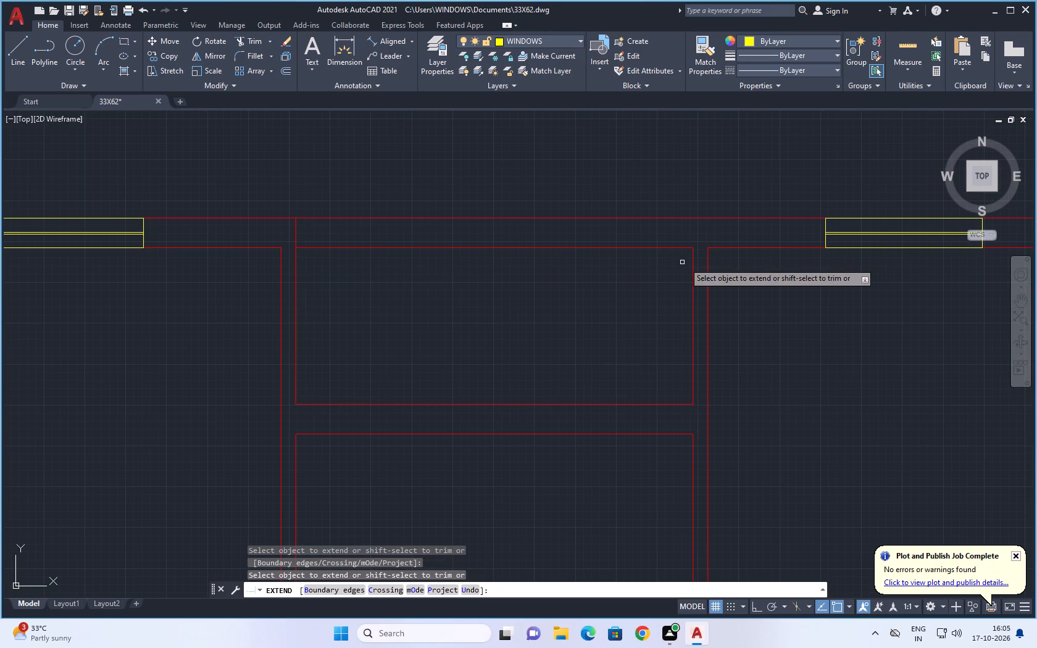
left_click(692, 262)
Extend both side lines of the narrow middle space at the south end to the outer wall line and end extending.
scroll(614, 293, "down", 6)
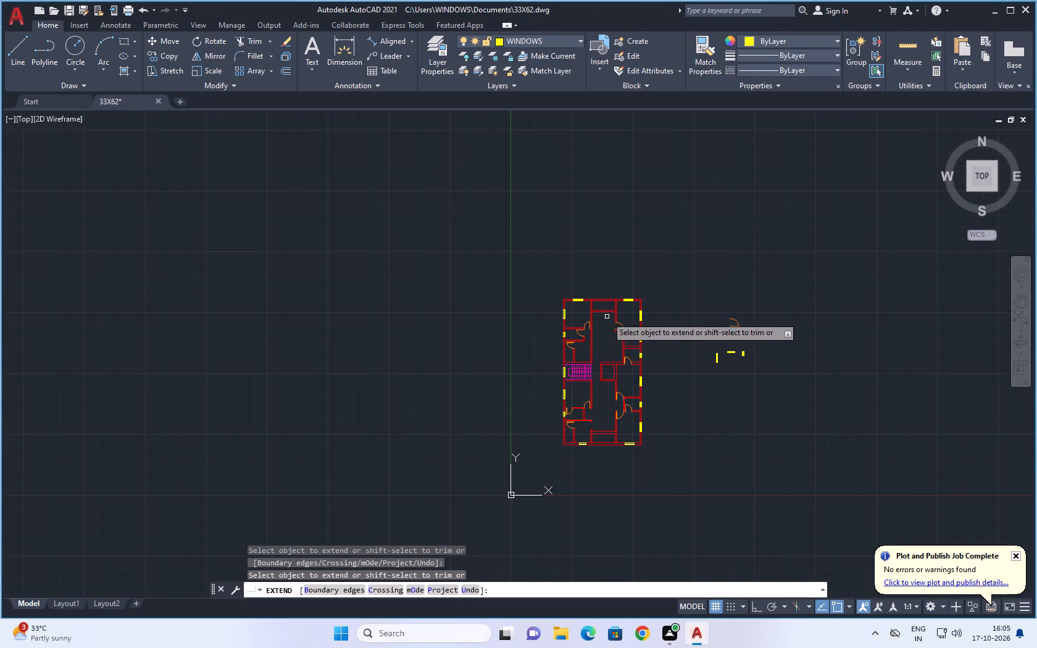
middle_click_drag(615, 455, 607, 389)
scroll(584, 376, "up", 6)
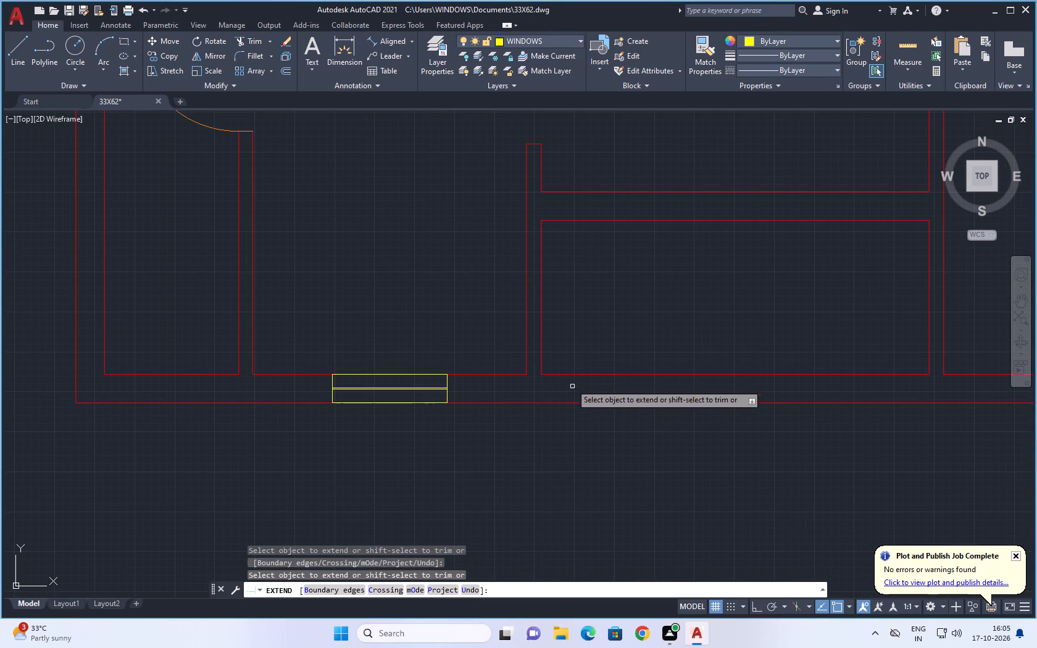
left_click(541, 353)
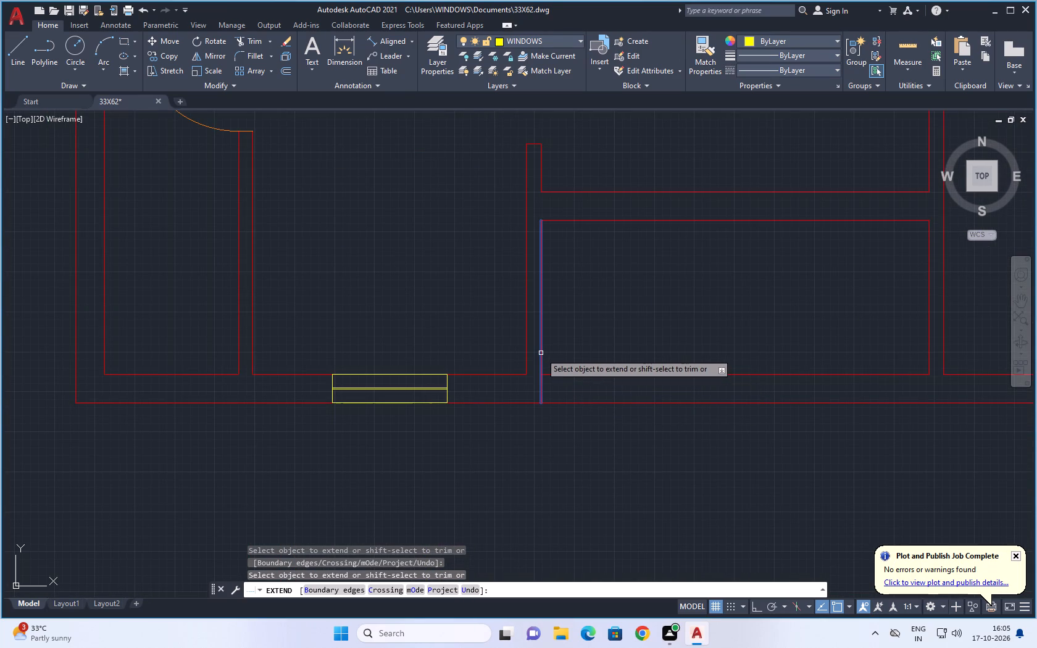
left_click(928, 358)
scroll(868, 400, "down", 3)
middle_click_drag(885, 457, 662, 430)
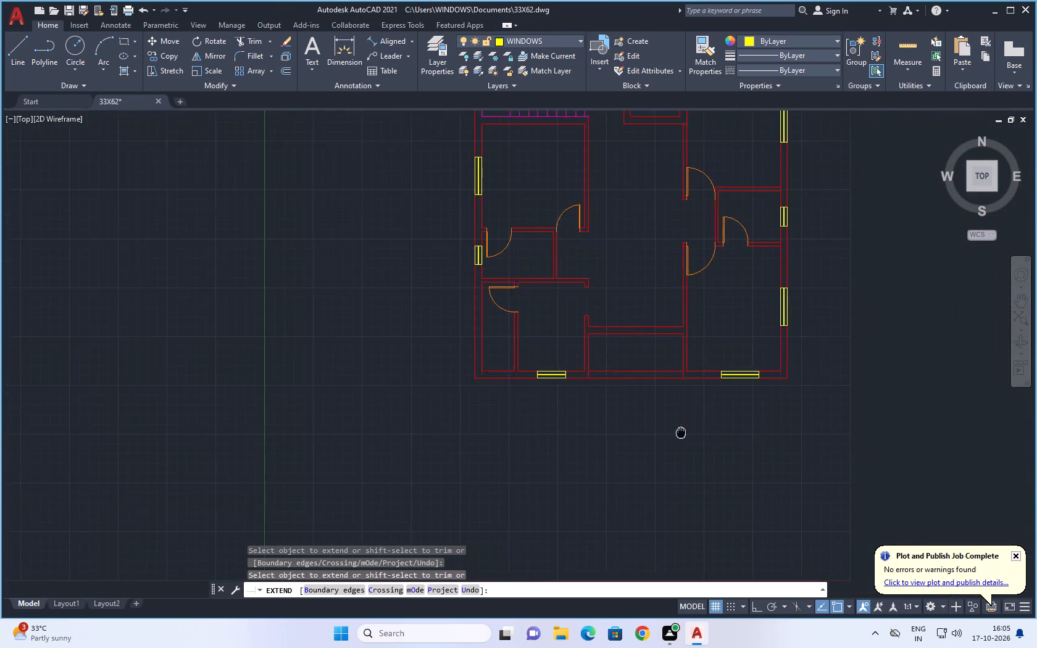
middle_click_drag(662, 430, 565, 446)
key("Escape")
key("Escape")
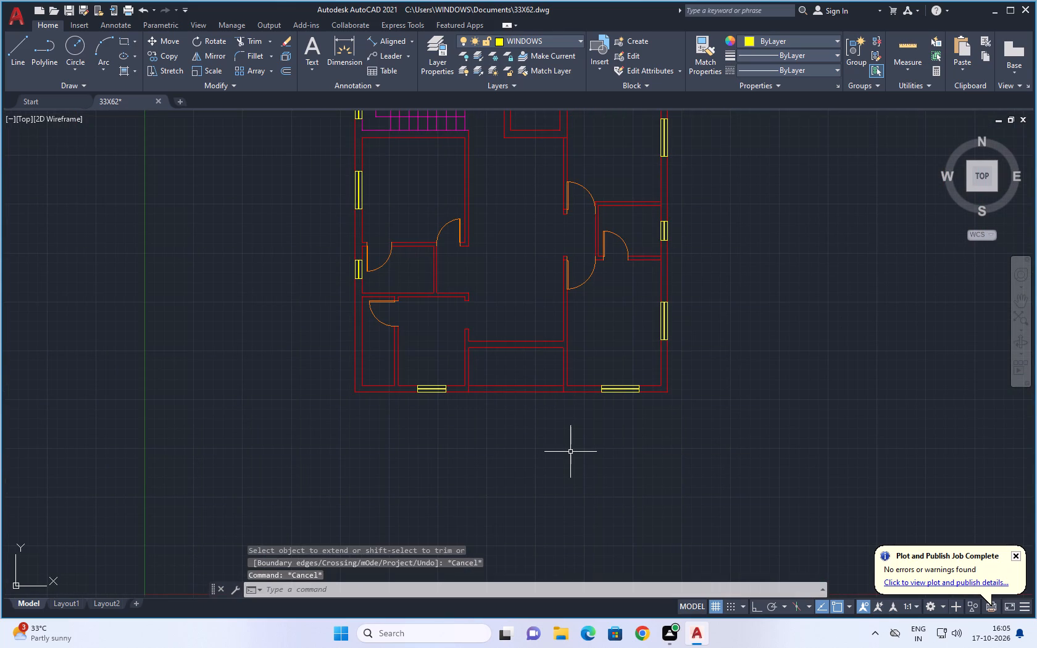
Trim away the inner and outer wall lines across the narrow middle spaces at the south and north ends.
key("t")
type("R")
key("space")
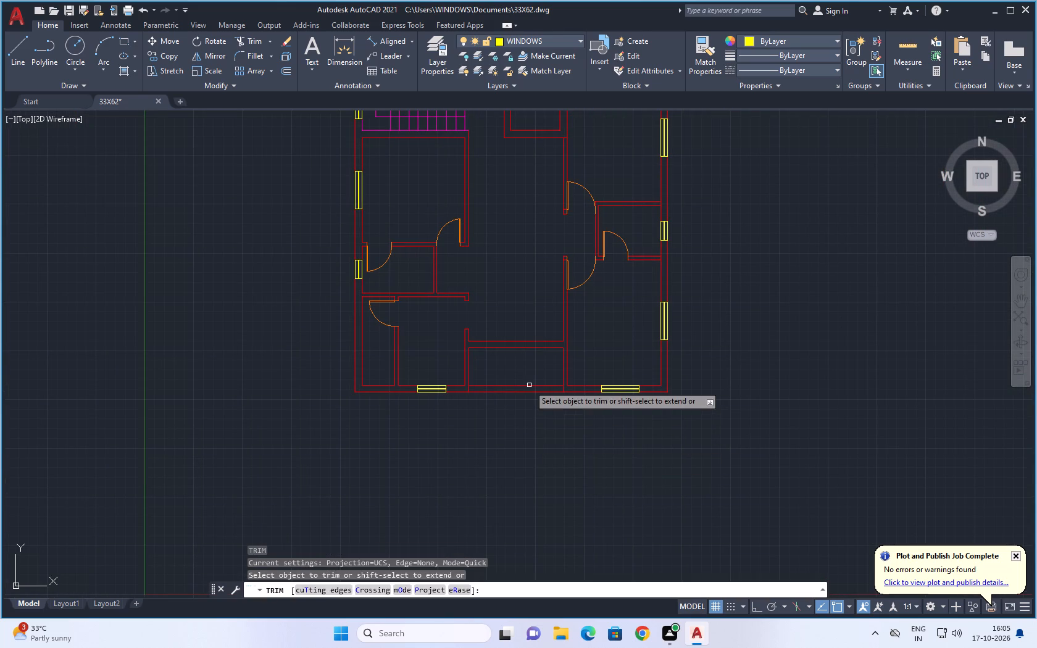
left_click_drag(531, 373, 525, 445)
scroll(693, 349, "down", 1)
middle_click_drag(755, 232, 721, 557)
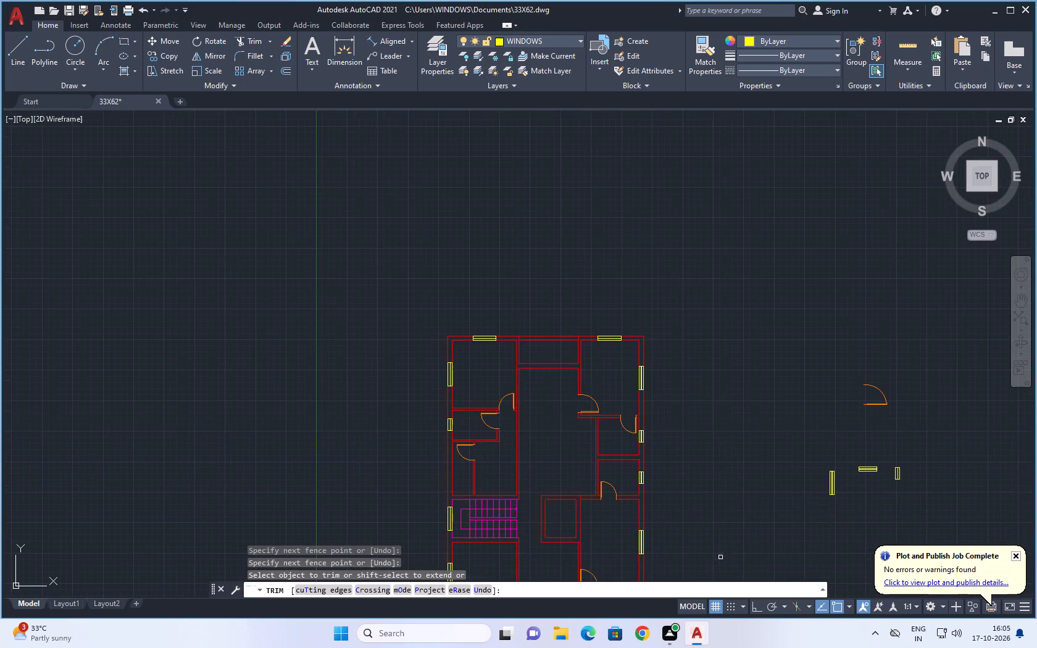
left_click_drag(560, 320, 556, 351)
scroll(723, 303, "down", 2)
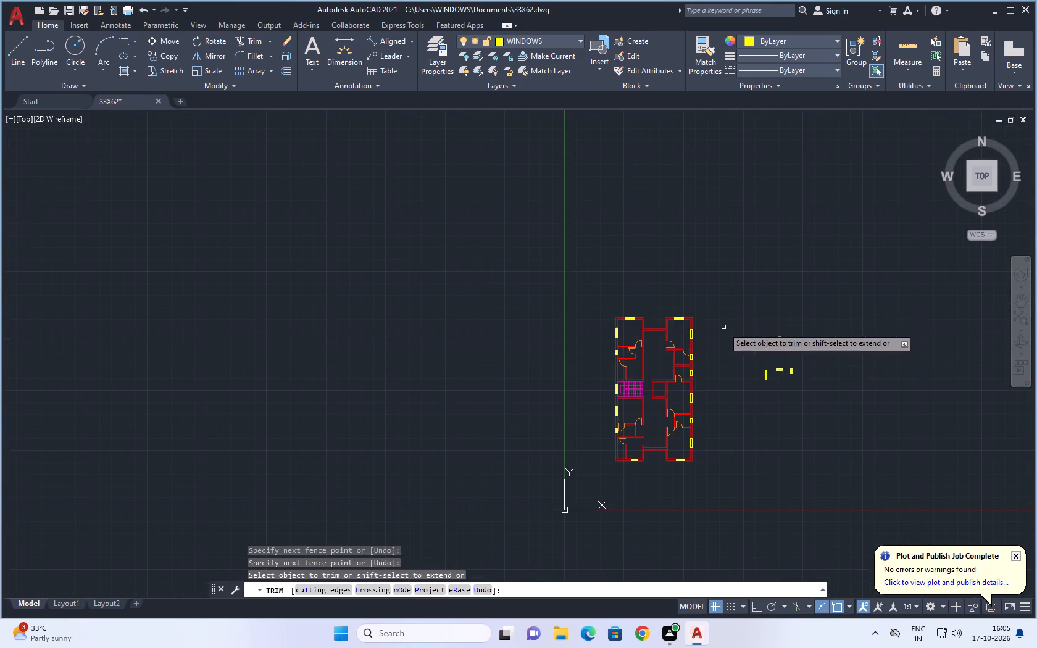
middle_click_drag(745, 352, 672, 274)
scroll(658, 345, "up", 2)
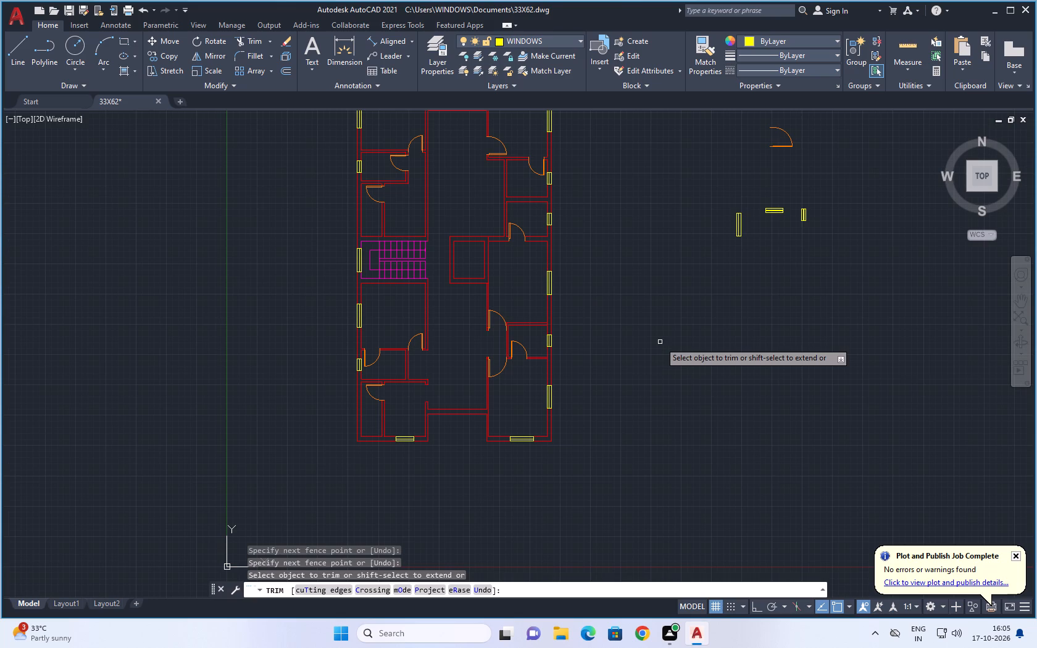
Draw a line on the BOUNDARY layer across the south middle opening, joining the outer wall corners on both sides.
key("Escape")
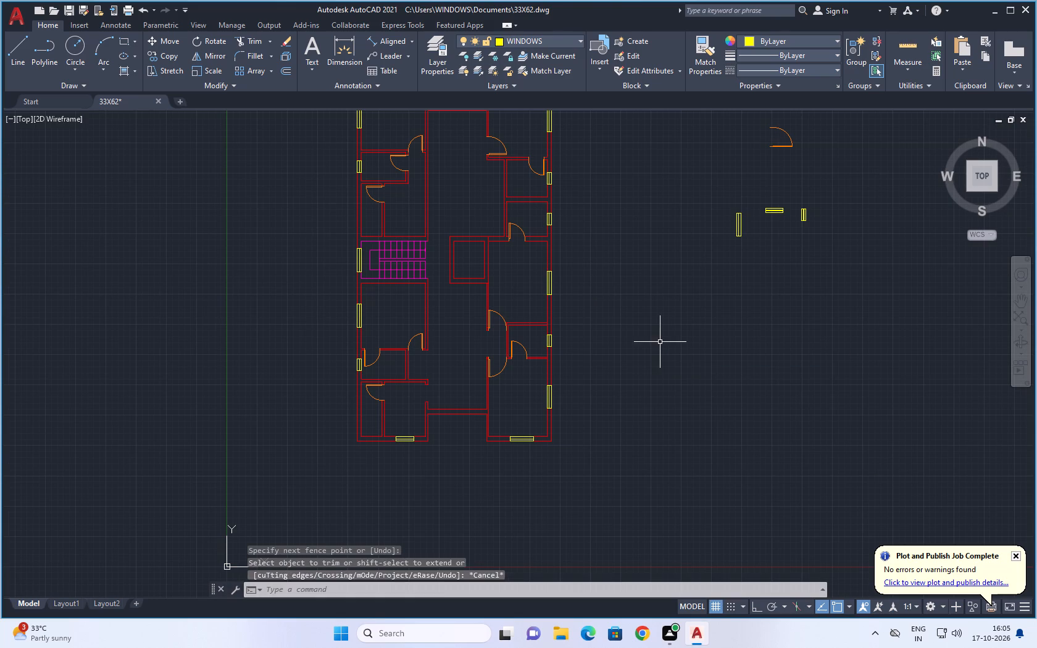
key("Escape")
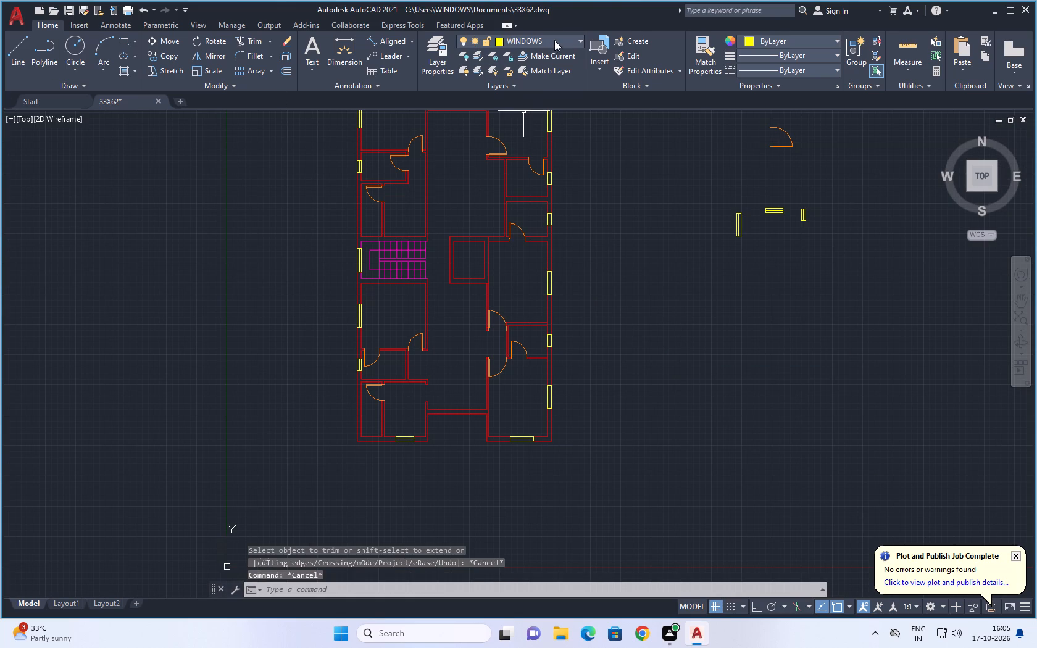
left_click(554, 40)
left_click(523, 71)
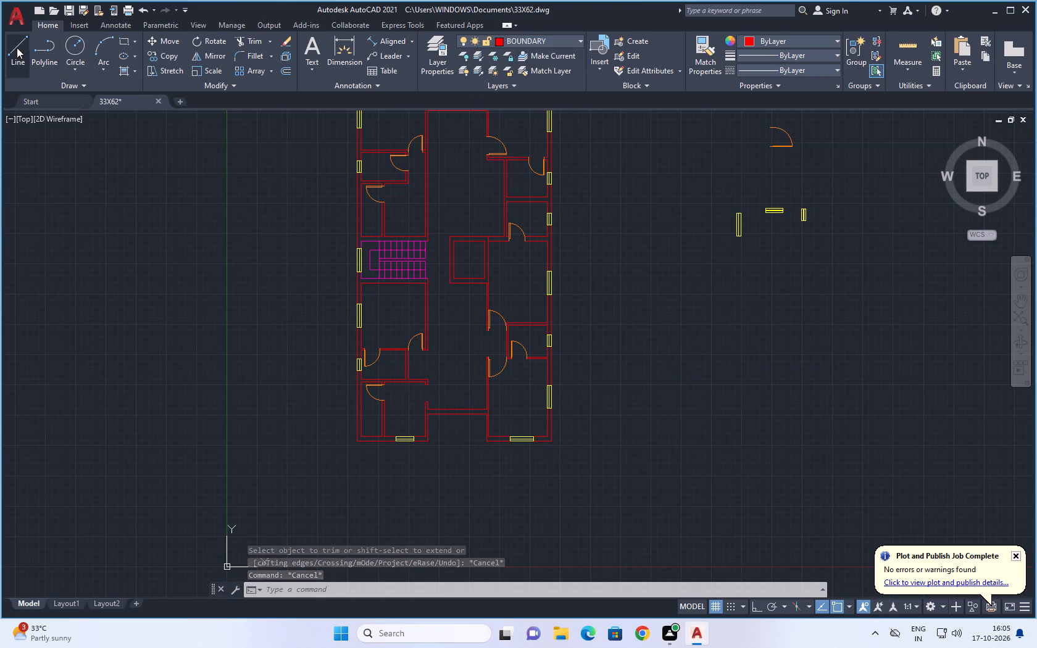
left_click(17, 48)
scroll(390, 433, "up", 3)
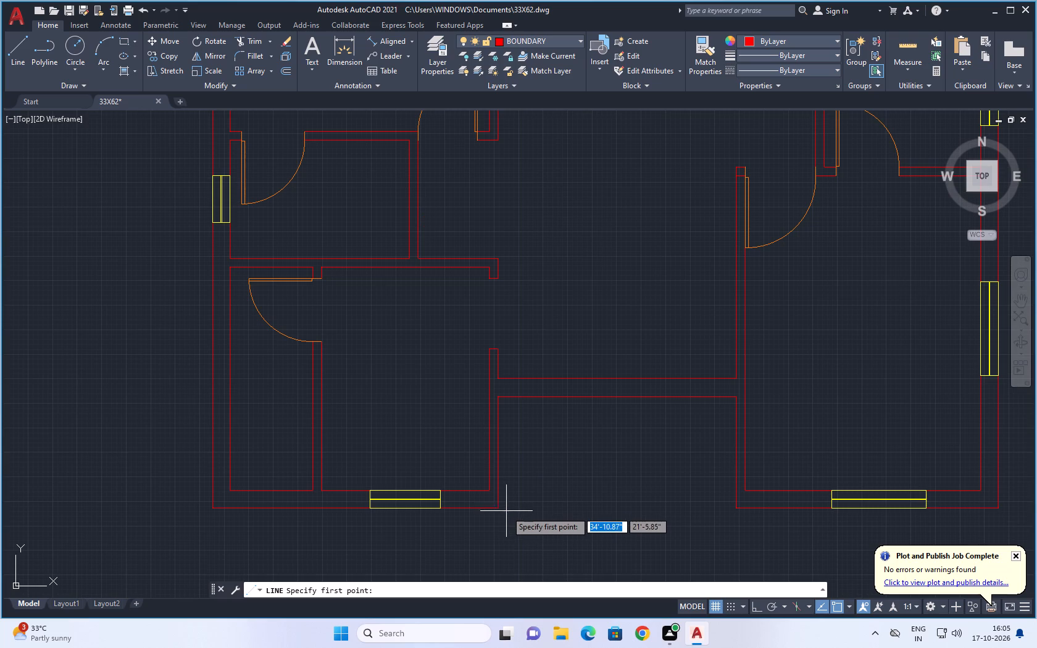
left_click(499, 507)
left_click(735, 510)
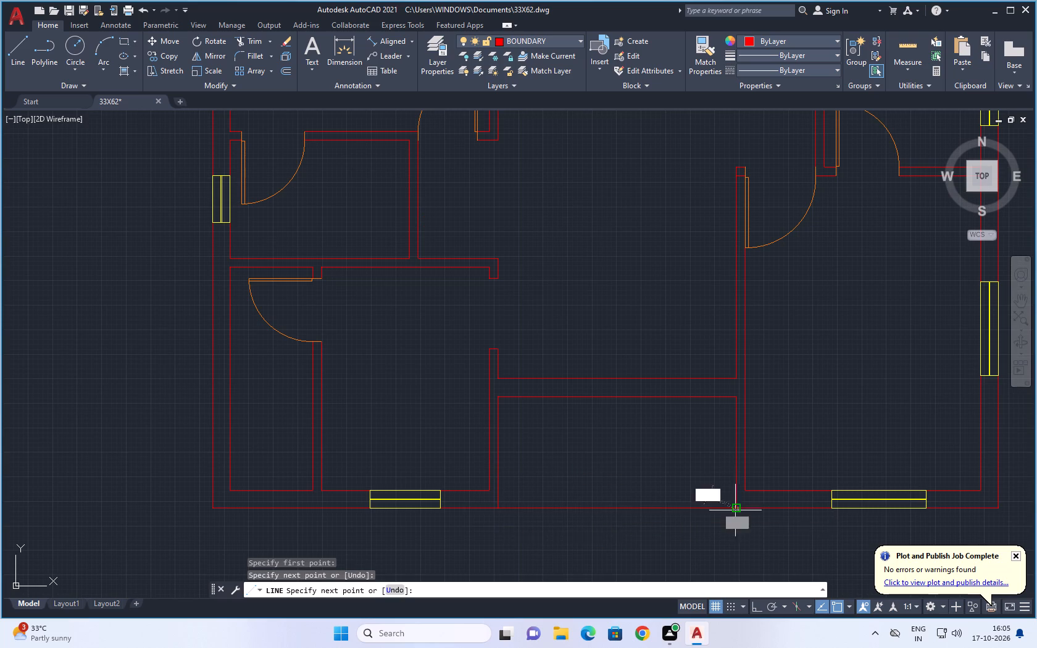
key("Escape")
Draw a line across the north middle opening, joining the outer wall corners on both sides.
scroll(409, 360, "down", 3)
middle_click_drag(457, 308, 452, 334)
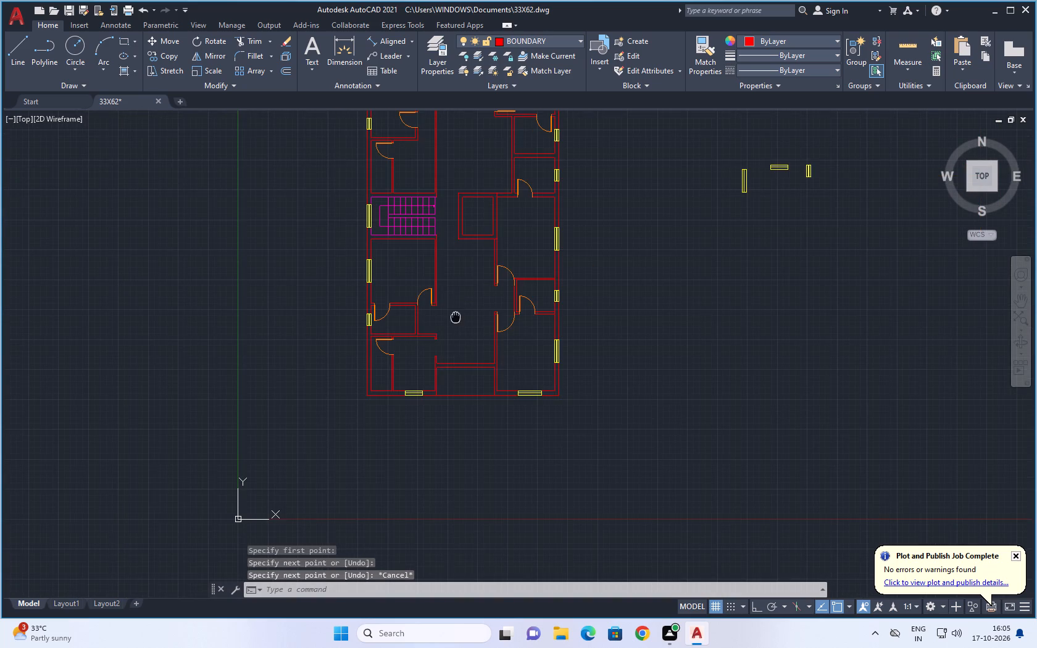
middle_click_drag(452, 334, 405, 520)
scroll(407, 302, "up", 2)
key("space")
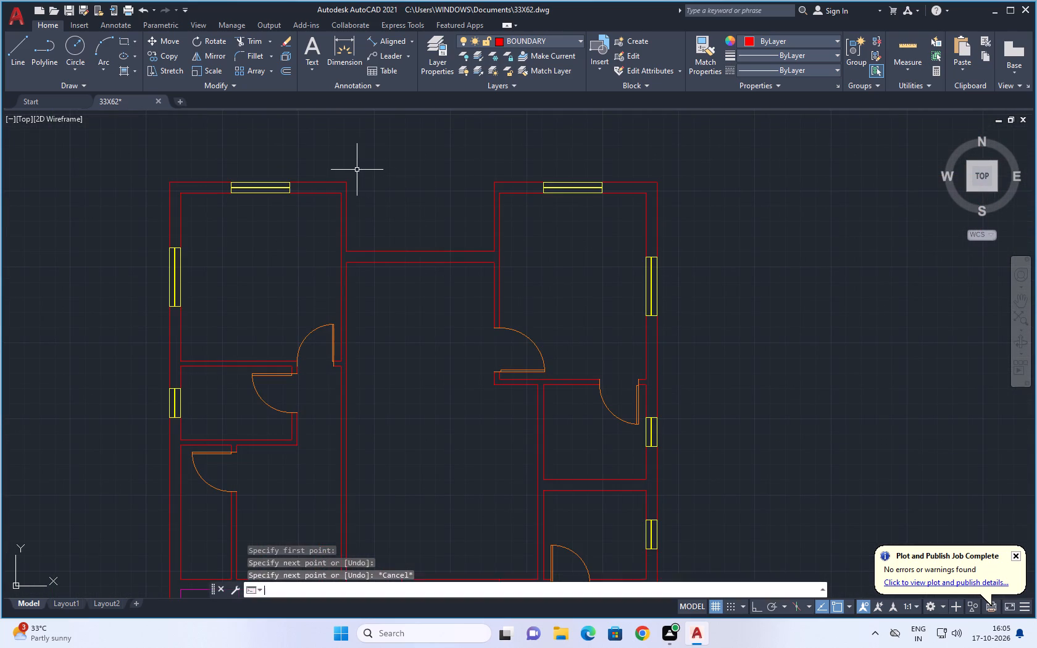
left_click(344, 181)
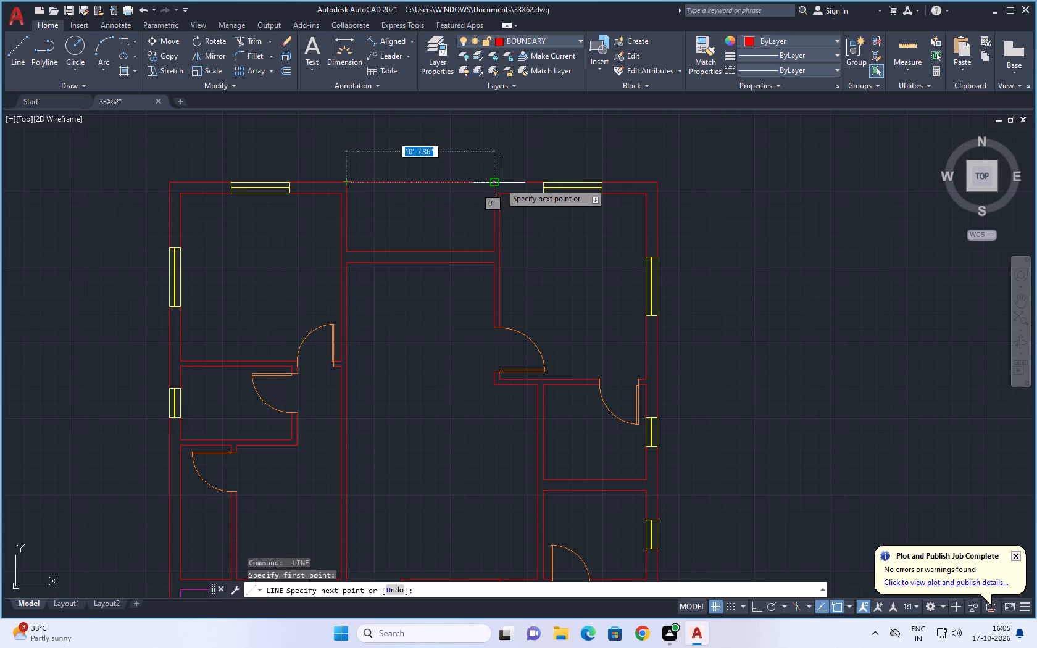
left_click(496, 183)
key("Escape")
key("Escape")
Draw a short line across the wall between the western rooms and central hall, slightly north of the small west room's south wall.
scroll(534, 254, "down", 2)
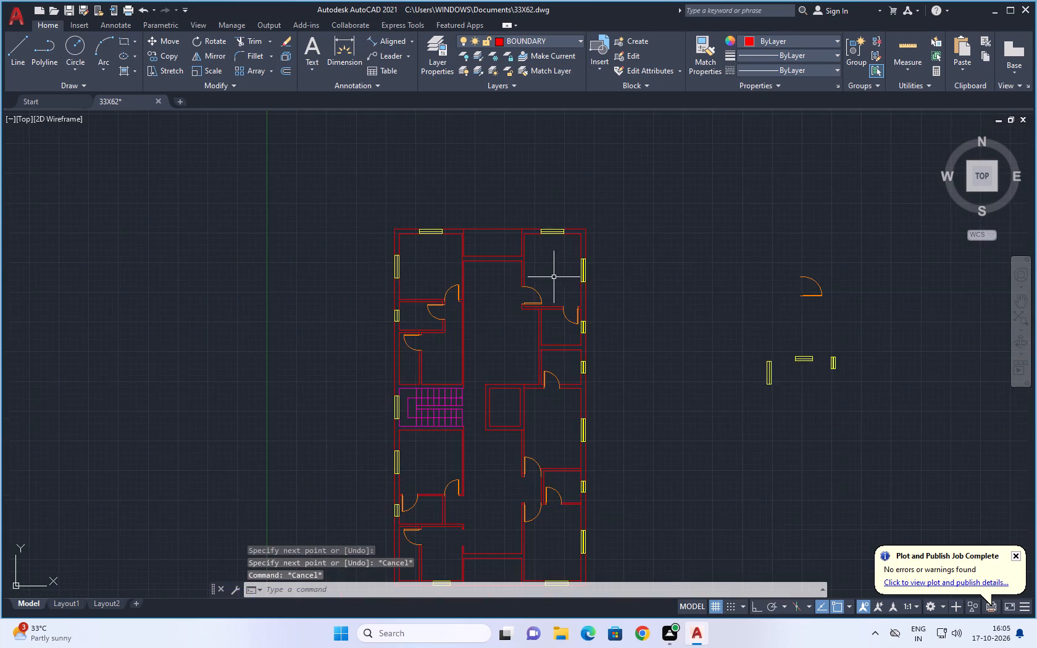
scroll(554, 278, "down", 2)
middle_click_drag(619, 286, 574, 211)
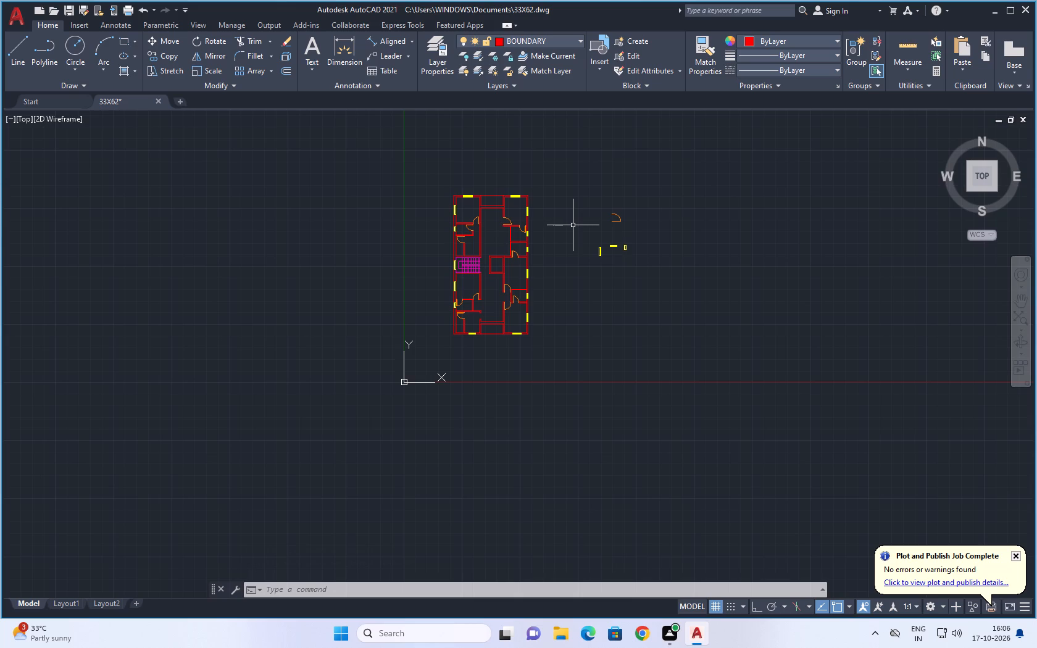
scroll(572, 227, "up", 1)
middle_click_drag(575, 332, 580, 322)
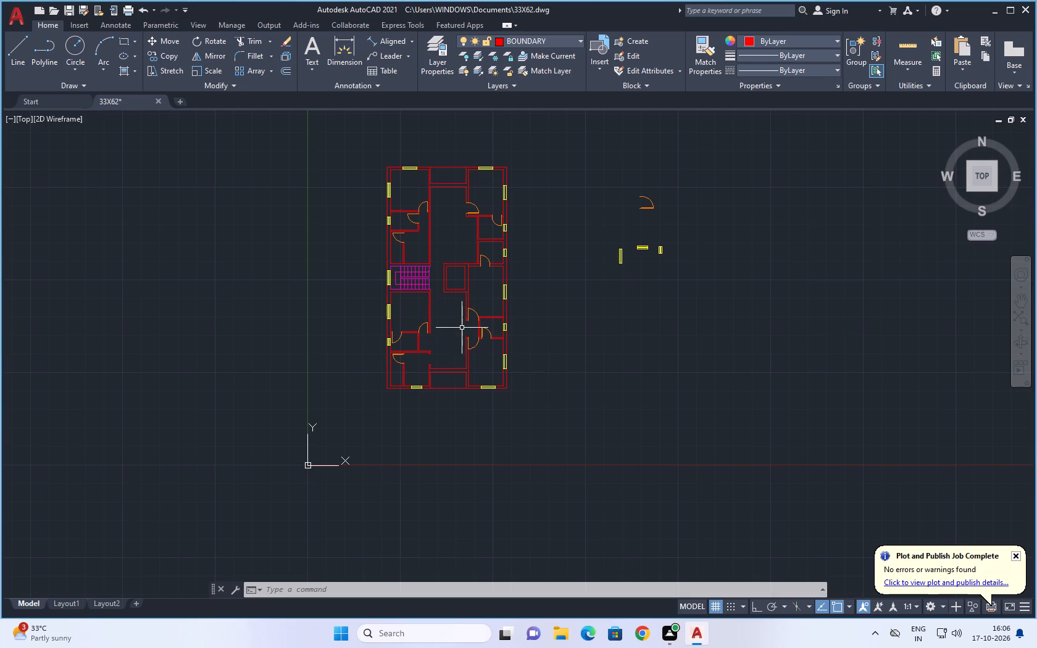
middle_click_drag(591, 301, 641, 370)
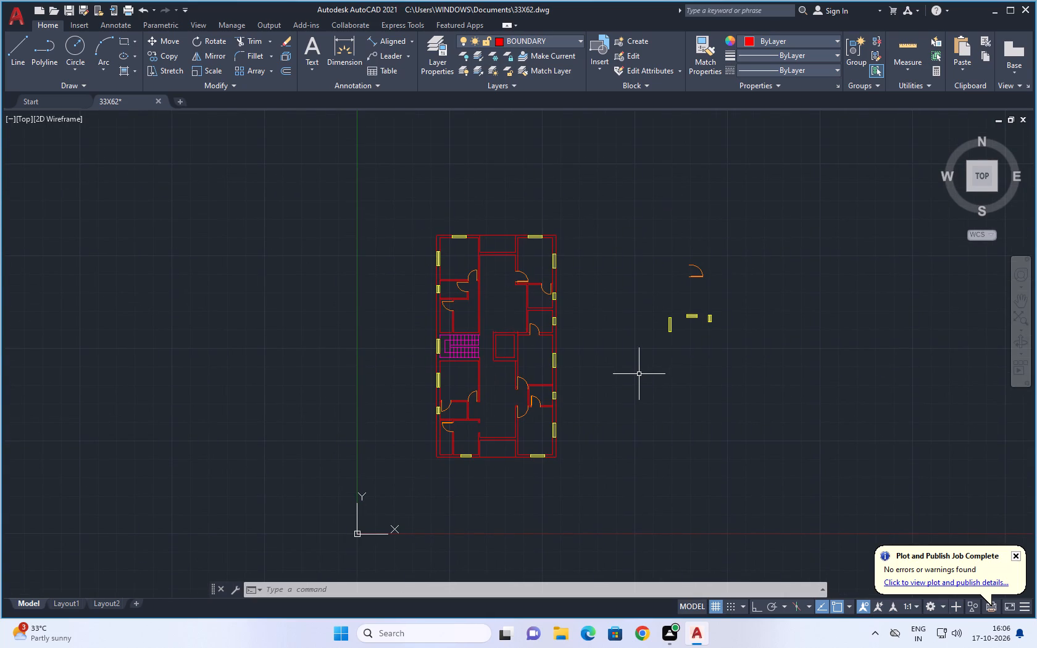
scroll(471, 274, "up", 2)
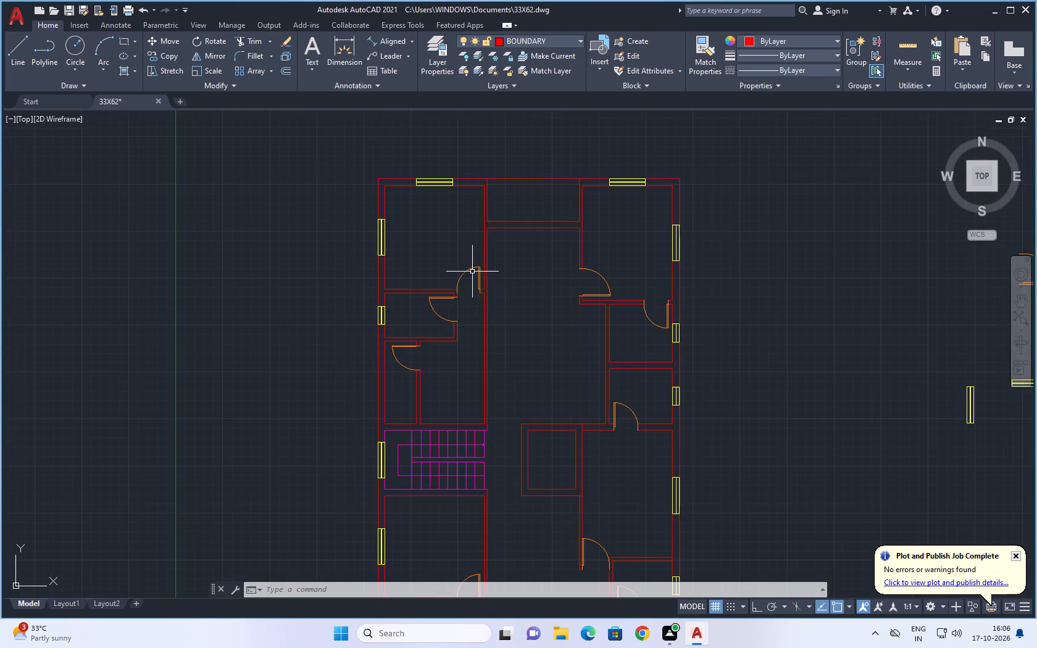
scroll(485, 286, "up", 1)
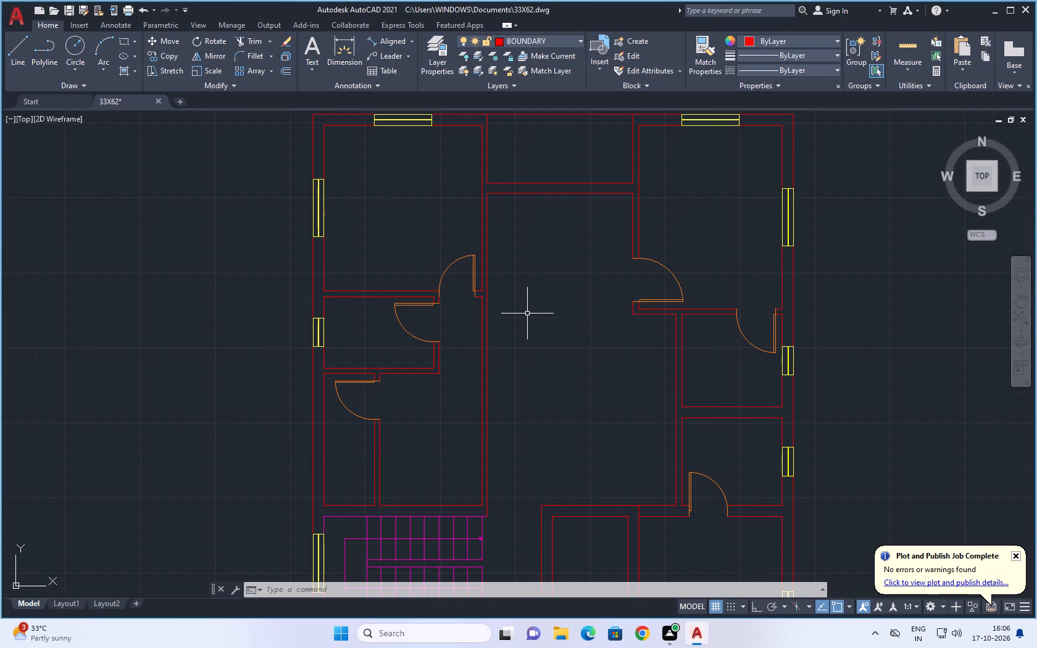
left_click(13, 48)
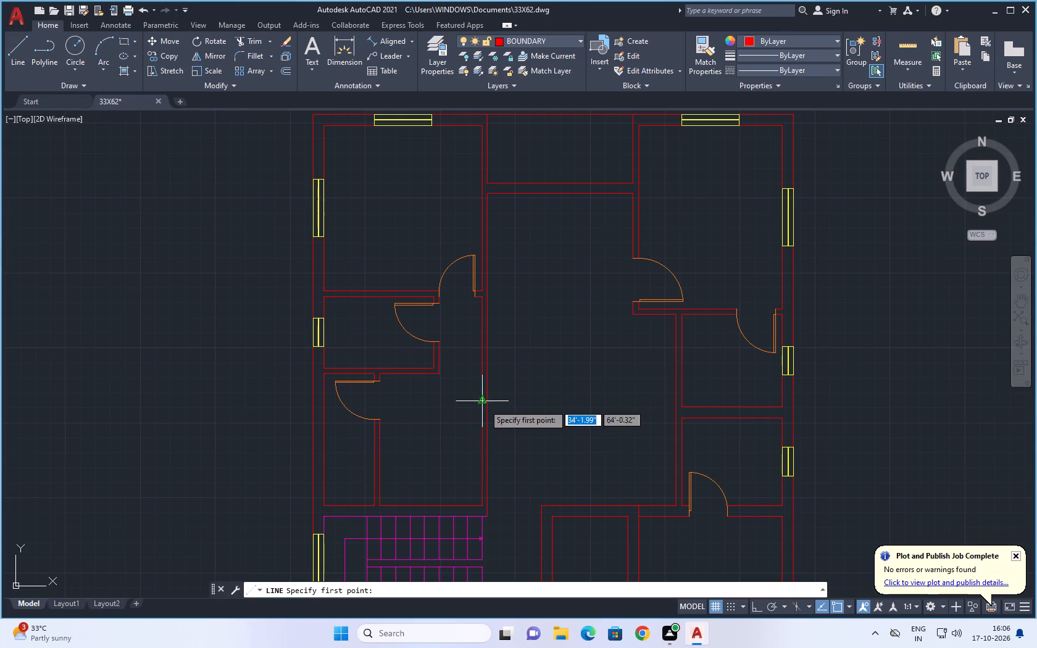
scroll(499, 360, "up", 3)
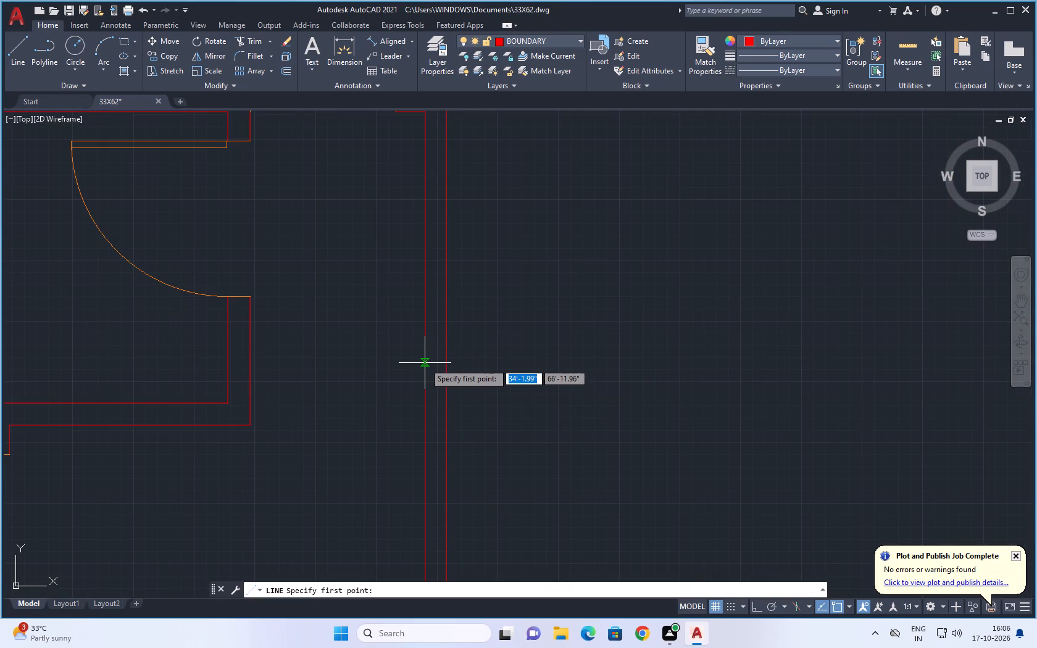
left_click(425, 354)
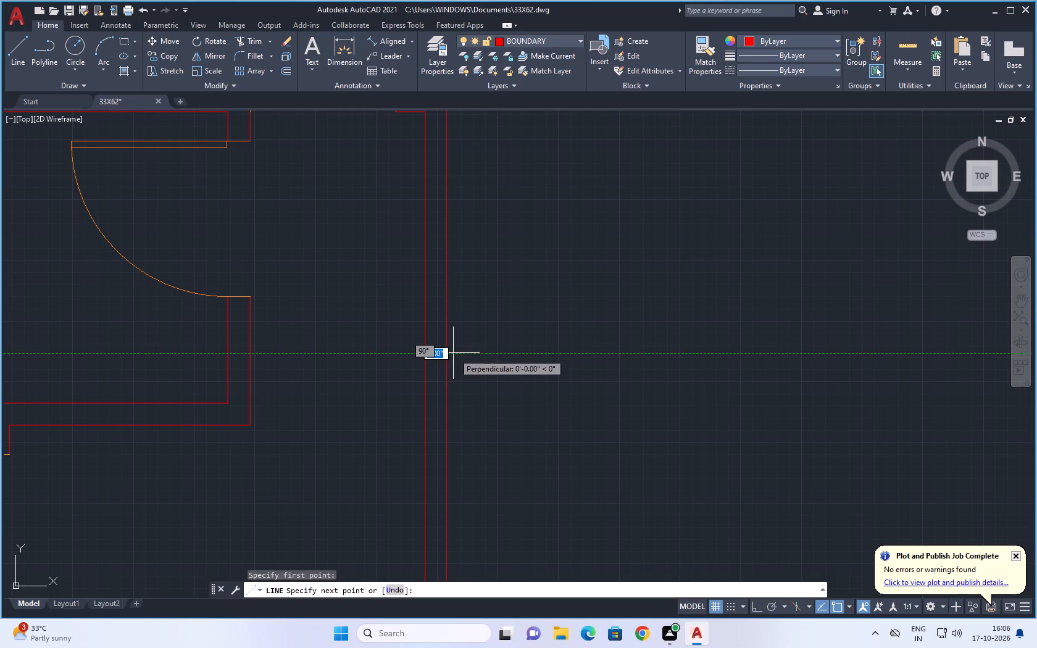
left_click(444, 354)
key("Escape")
Draw a second short line across the same wall, from the northwest room's south wall corner to the hall-side wall line.
scroll(557, 317, "down", 2)
middle_click_drag(570, 279, 553, 373)
scroll(499, 328, "up", 4)
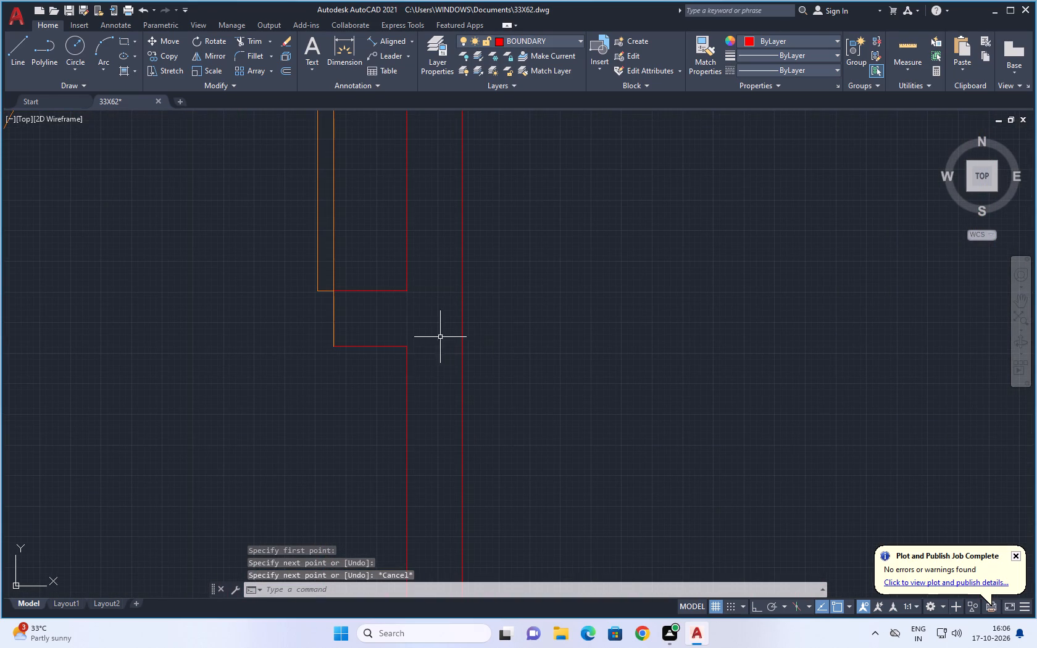
key("space")
left_click(405, 345)
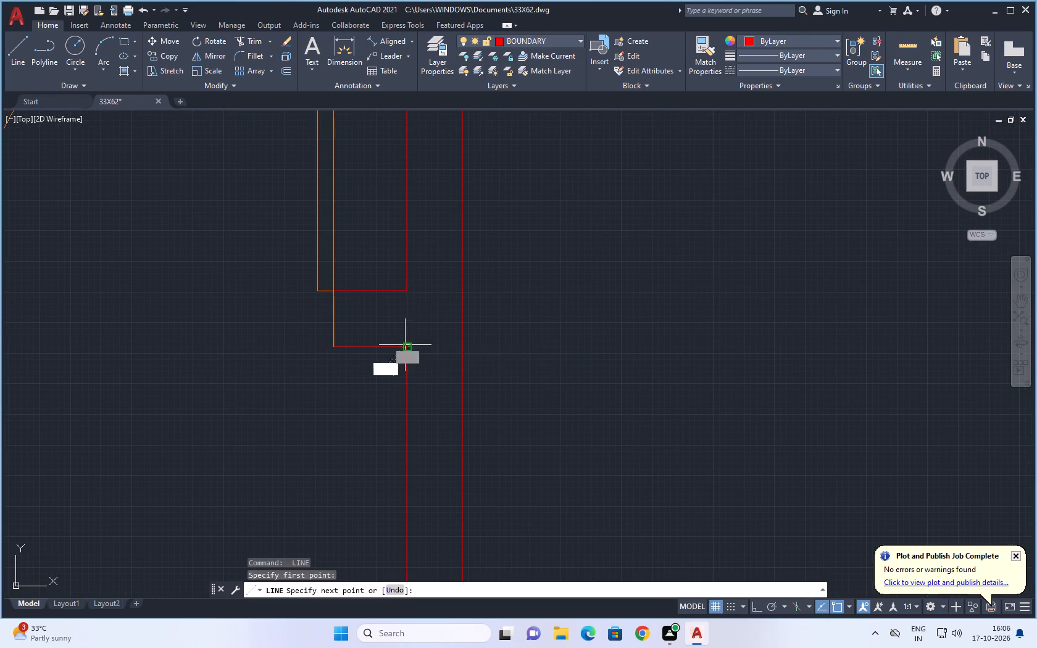
left_click(462, 347)
key("Escape")
scroll(546, 362, "down", 5)
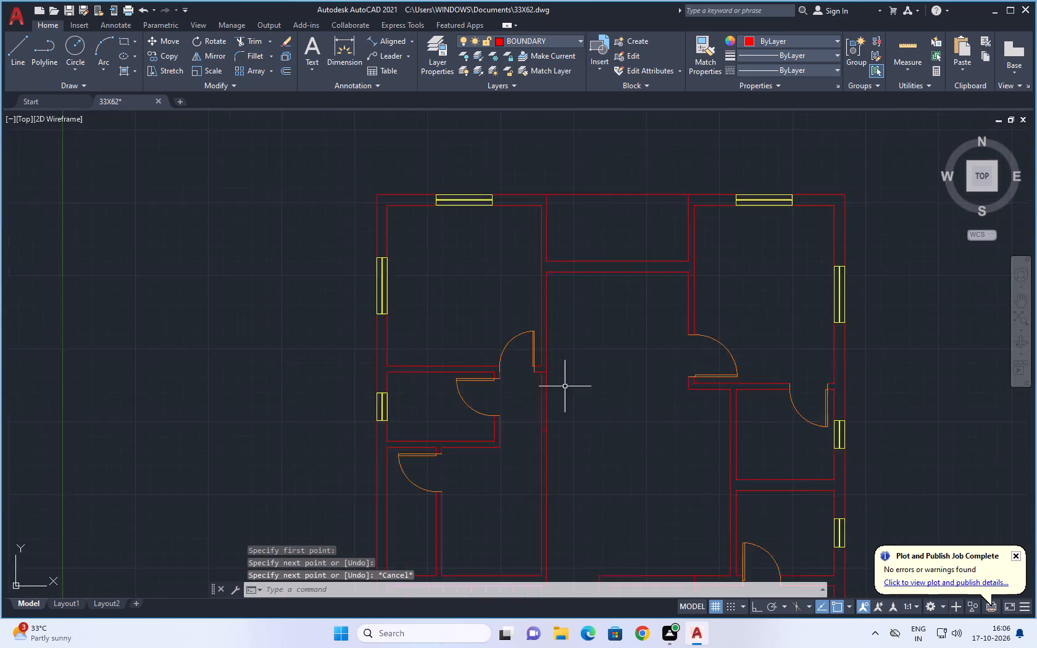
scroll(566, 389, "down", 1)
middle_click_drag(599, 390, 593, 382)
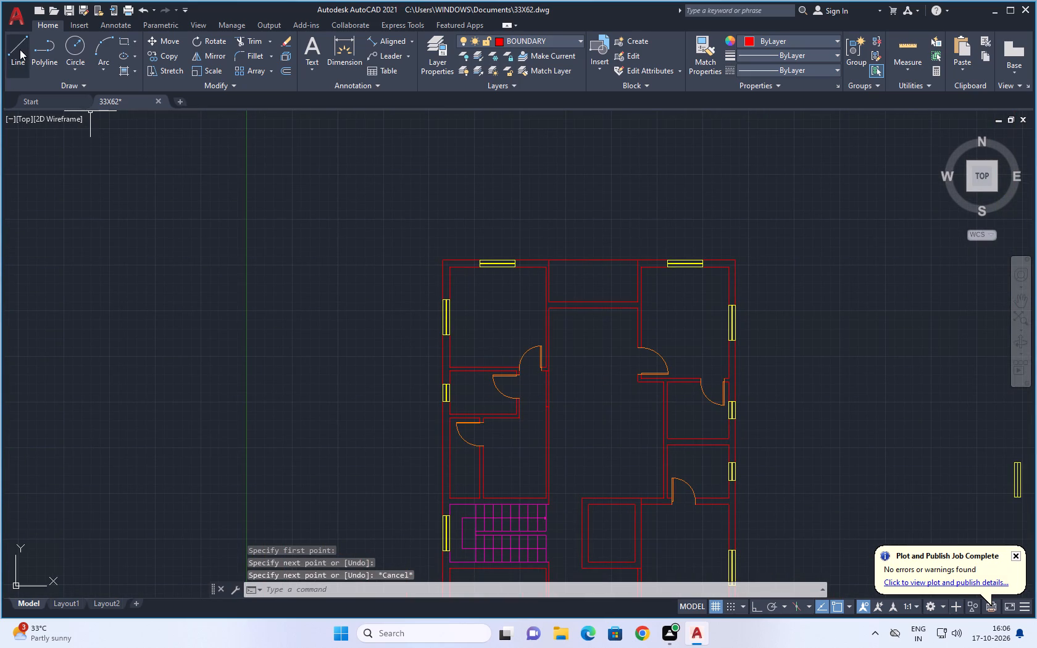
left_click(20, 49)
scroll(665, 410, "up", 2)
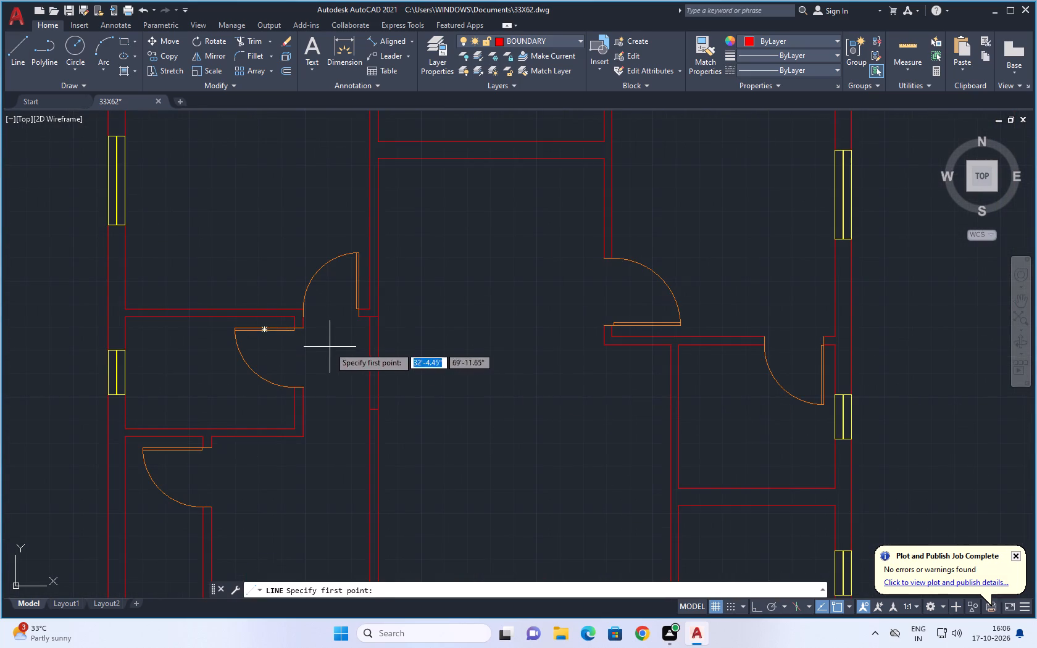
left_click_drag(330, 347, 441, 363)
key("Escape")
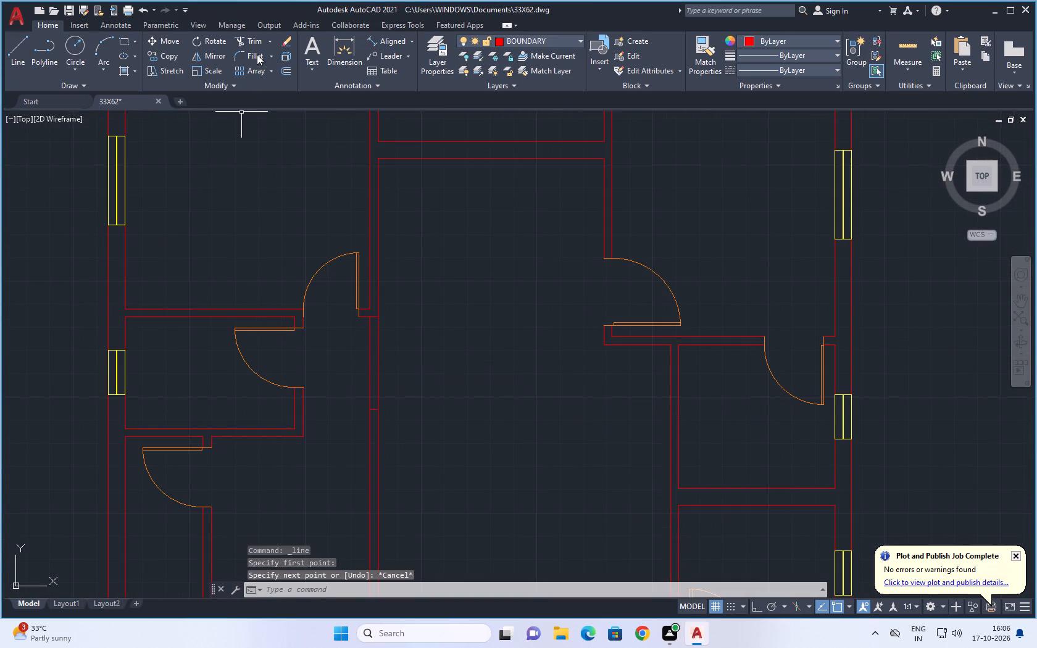
Trim away both wall lines between the two short cross lines to open the western rooms to the central hall.
left_click(251, 39)
left_click_drag(346, 358, 442, 361)
scroll(444, 366, "down", 1)
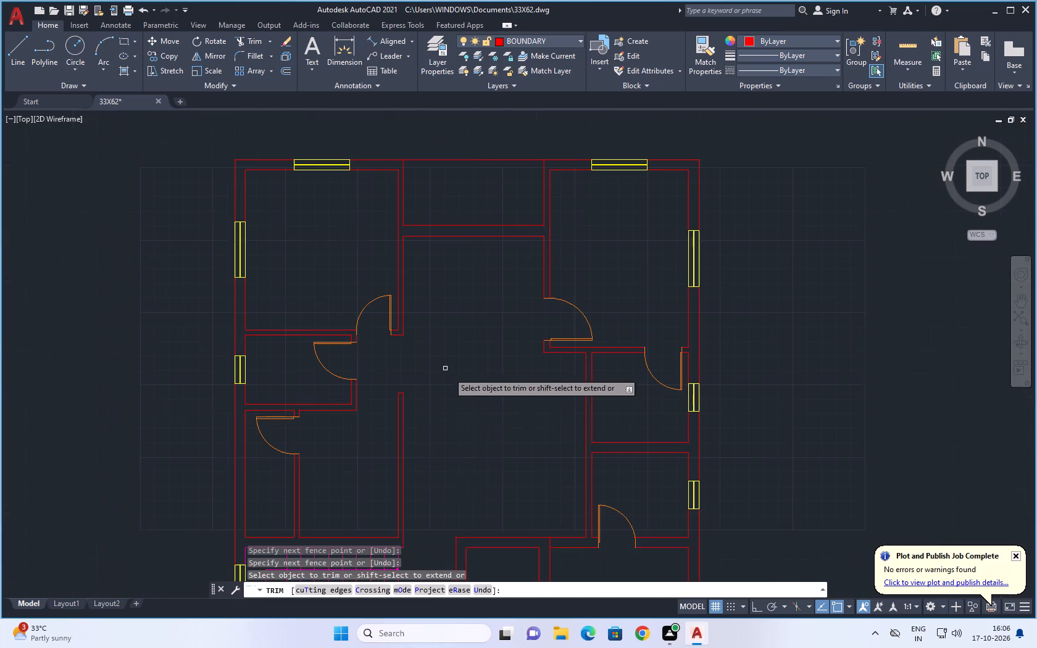
Examine the whole floor plan's walls, doors and windows, and end trimming.
middle_click_drag(478, 423, 478, 401)
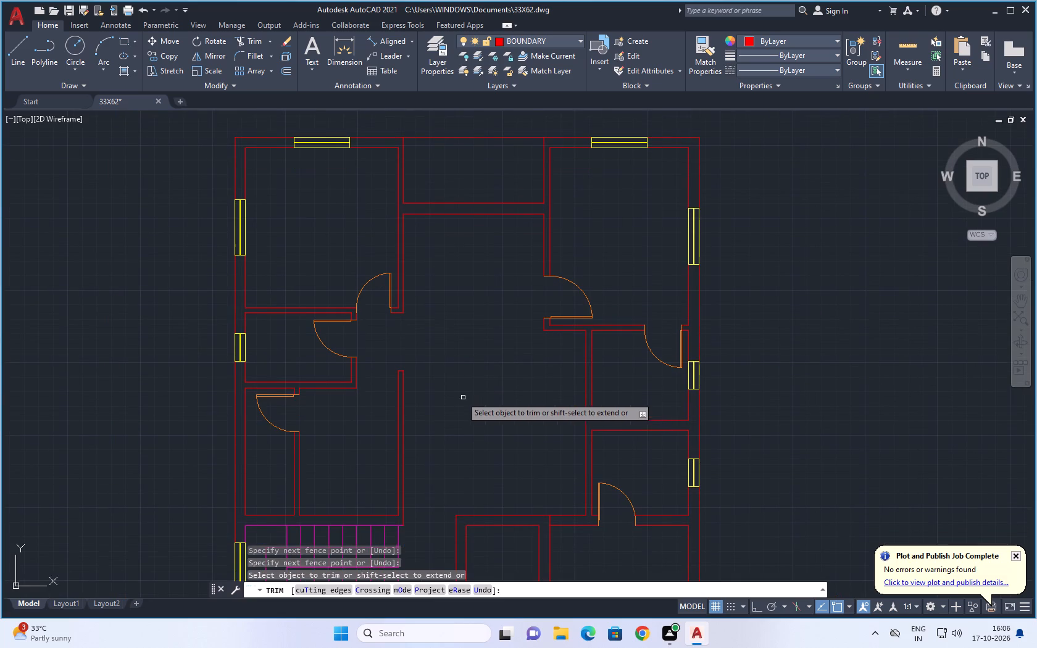
scroll(436, 362, "down", 2)
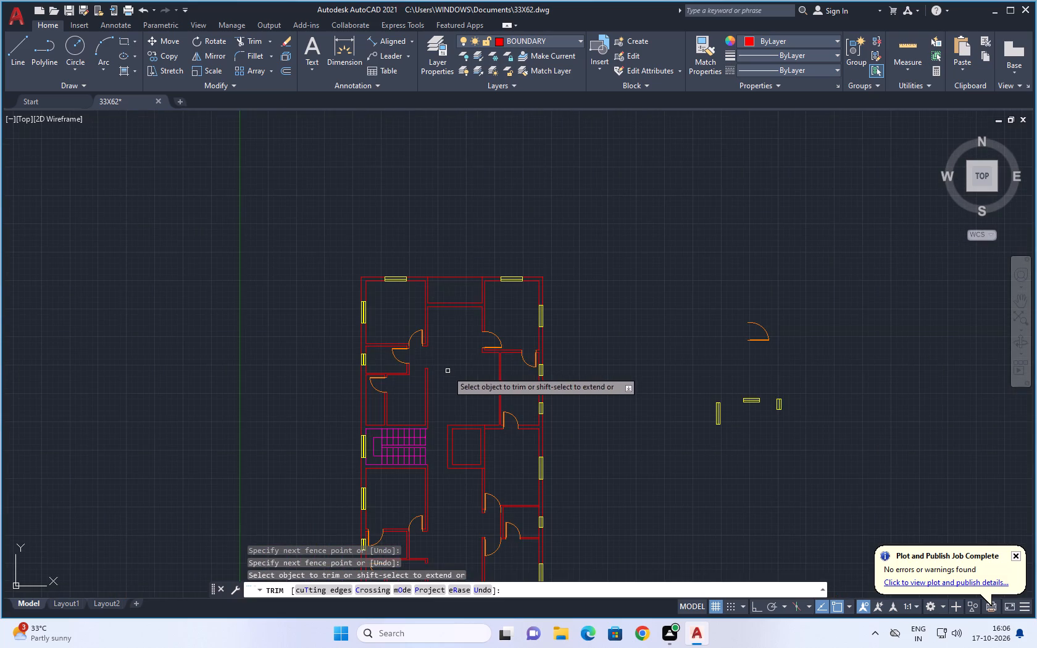
middle_click_drag(446, 369, 422, 336)
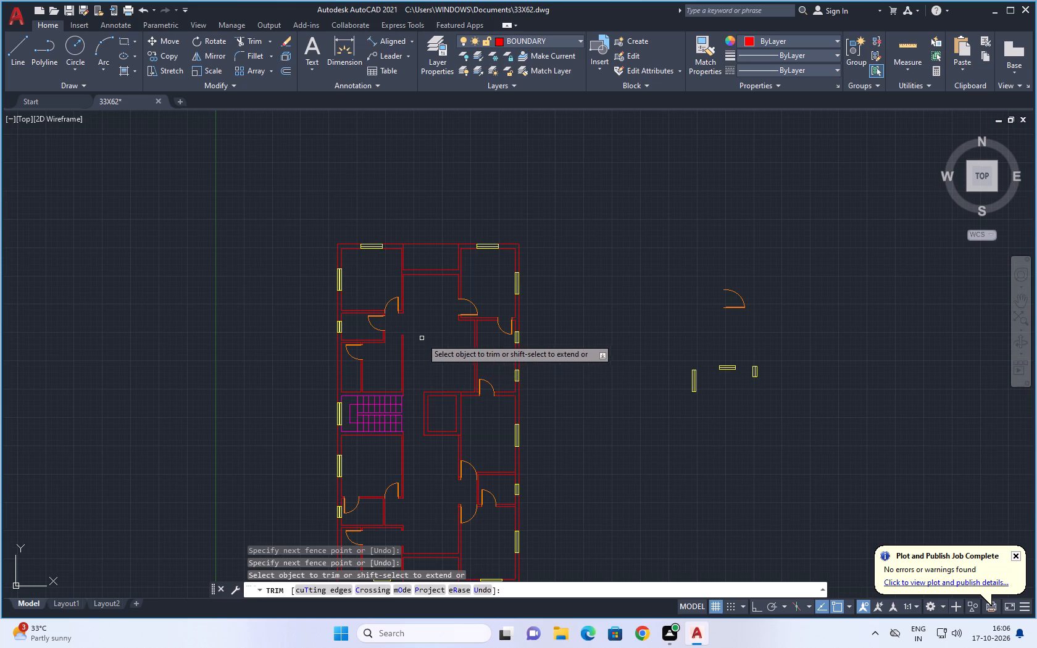
scroll(423, 338, "down", 1)
middle_click_drag(430, 331, 419, 359)
scroll(404, 356, "up", 2)
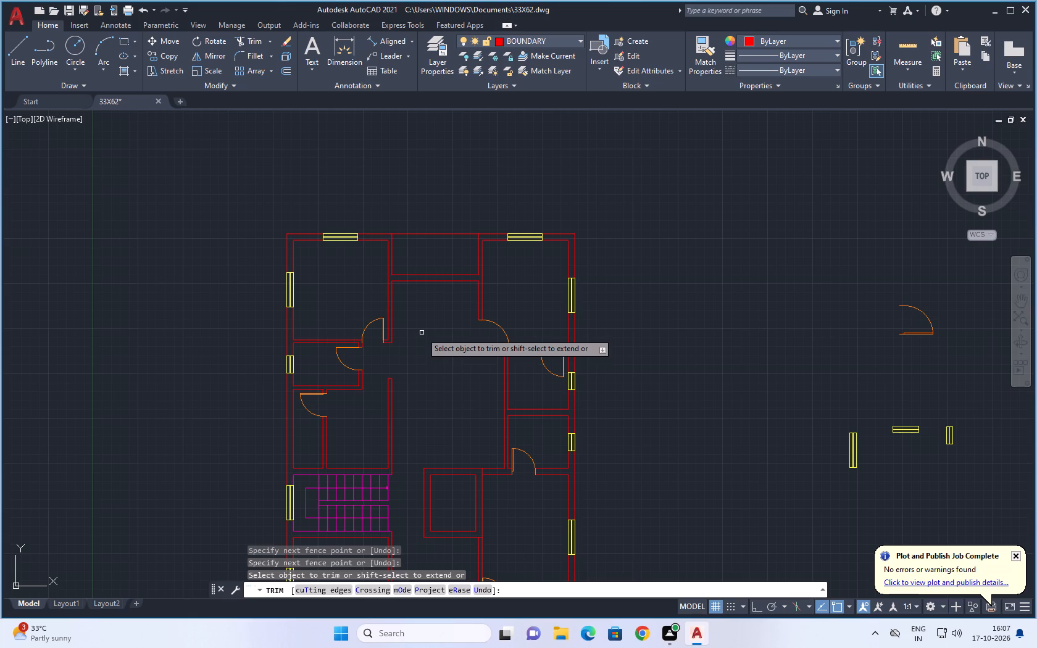
scroll(556, 344, "down", 2)
middle_click_drag(610, 413, 610, 396)
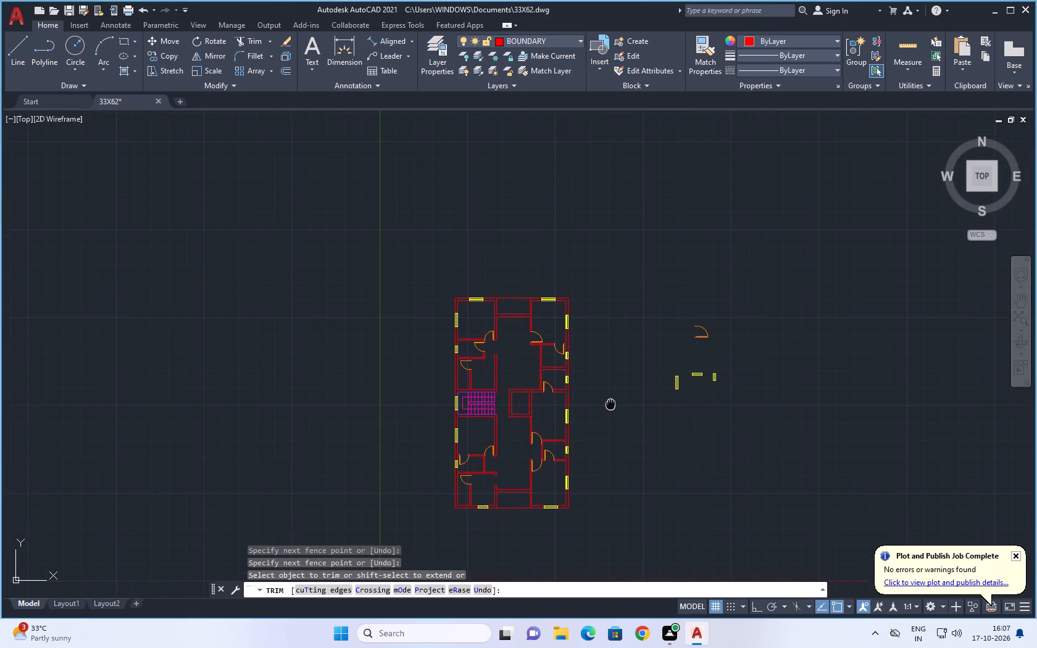
middle_click_drag(610, 396, 635, 334)
scroll(635, 381, "down", 1)
middle_click_drag(646, 425, 628, 440)
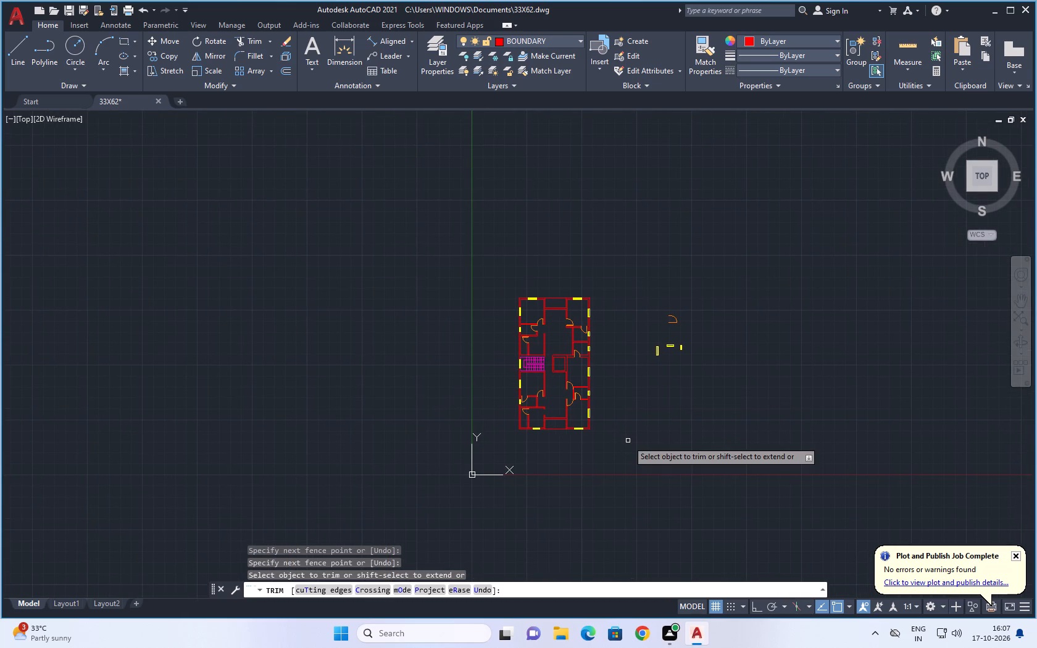
scroll(588, 465, "up", 1)
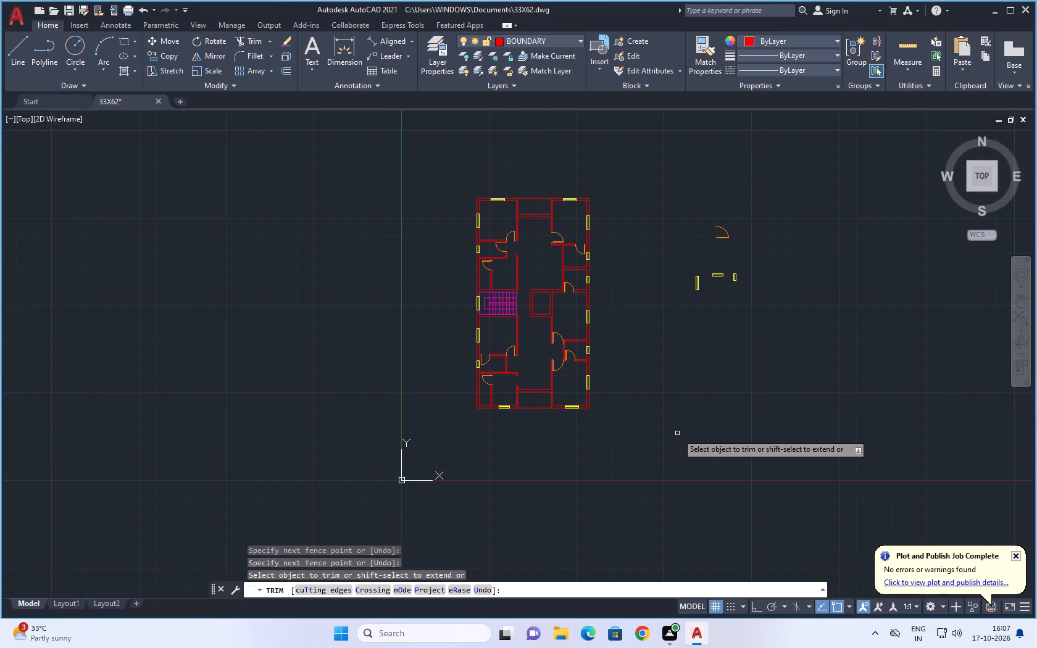
scroll(681, 433, "down", 1)
scroll(639, 396, "up", 2)
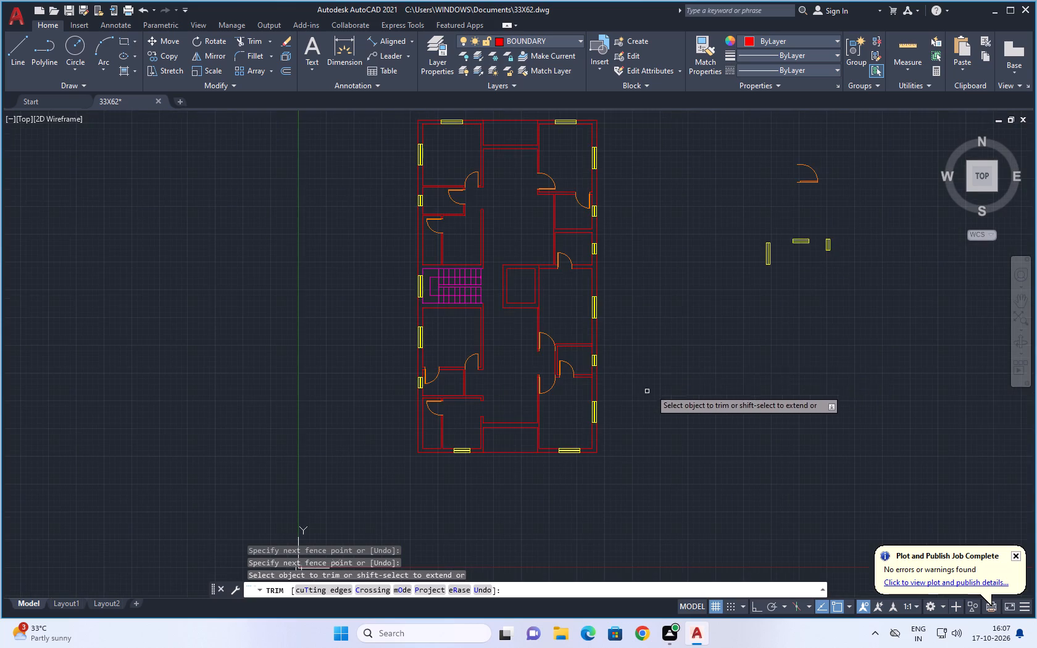
middle_click_drag(711, 359, 712, 382)
scroll(712, 378, "up", 1)
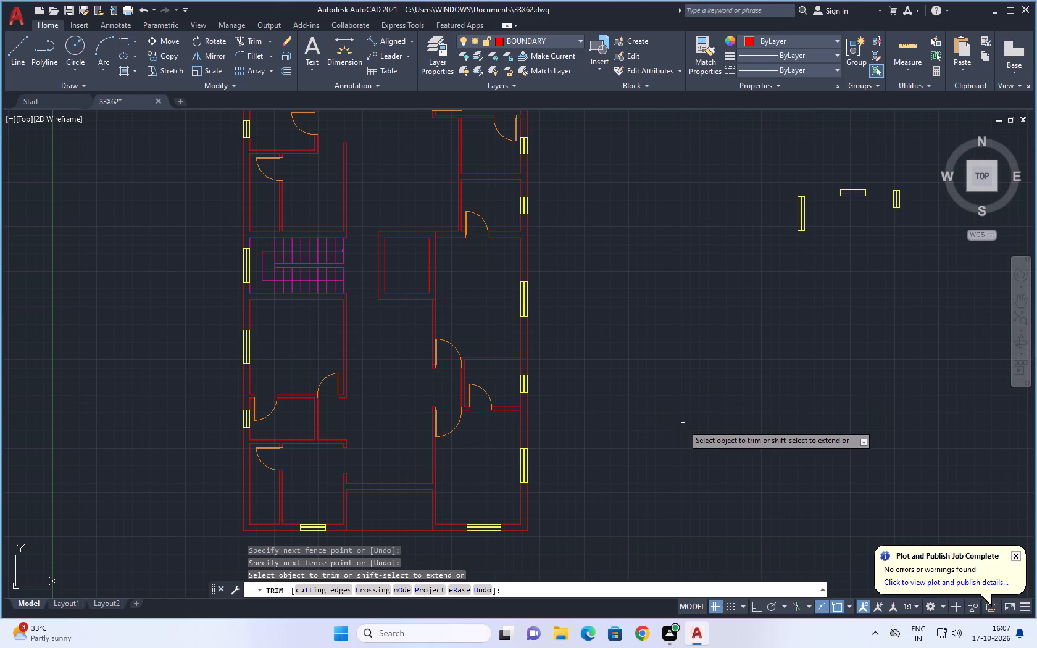
key("Escape")
key("Escape")
key("Escape")
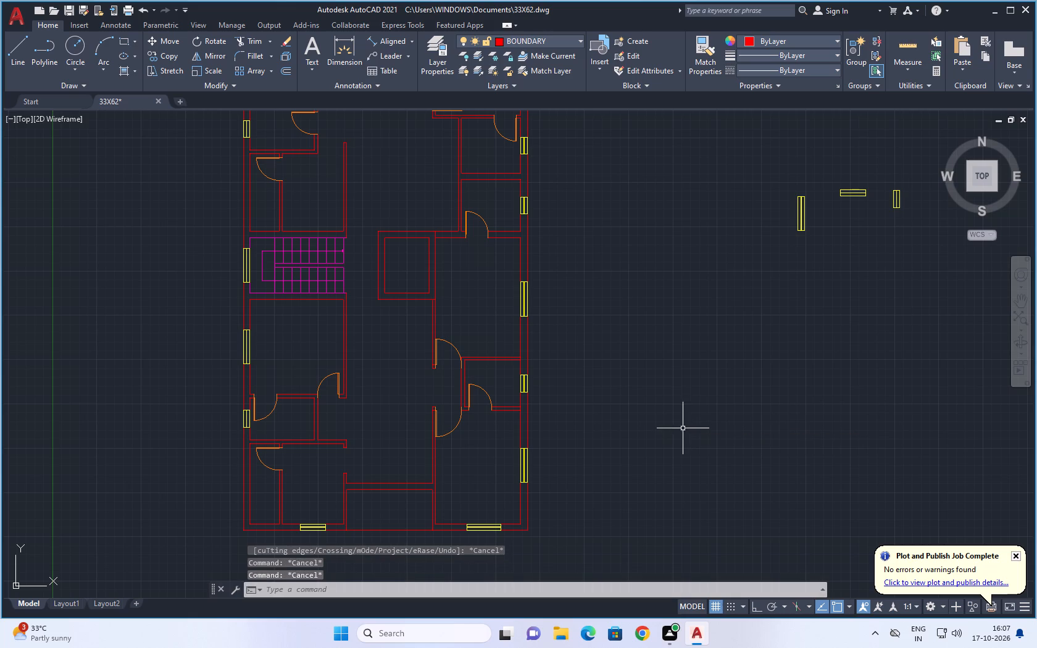
scroll(699, 435, "down", 1)
middle_click_drag(693, 461, 701, 439)
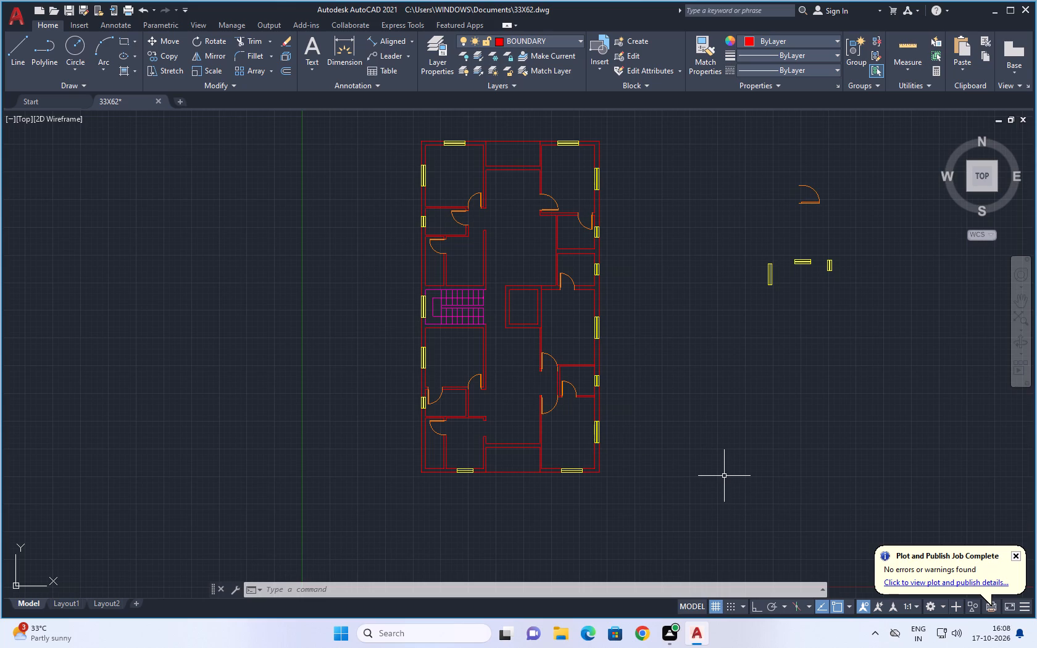
Make EQUIPMENTS the current layer.
scroll(736, 479, "down", 1)
middle_click_drag(764, 425, 688, 436)
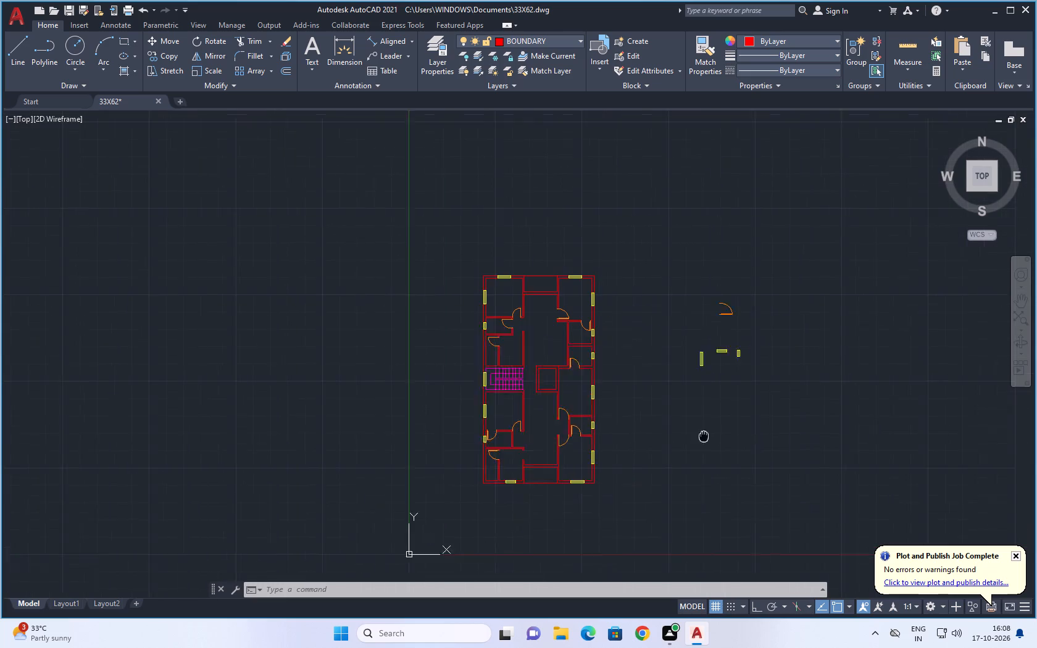
middle_click_drag(688, 436, 675, 437)
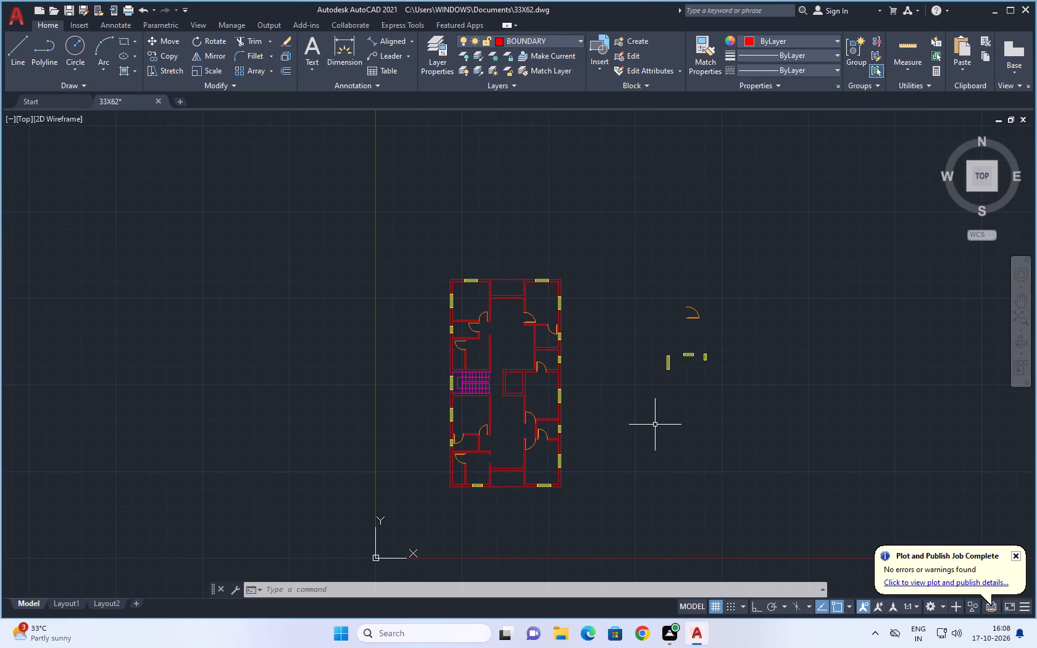
key("Escape")
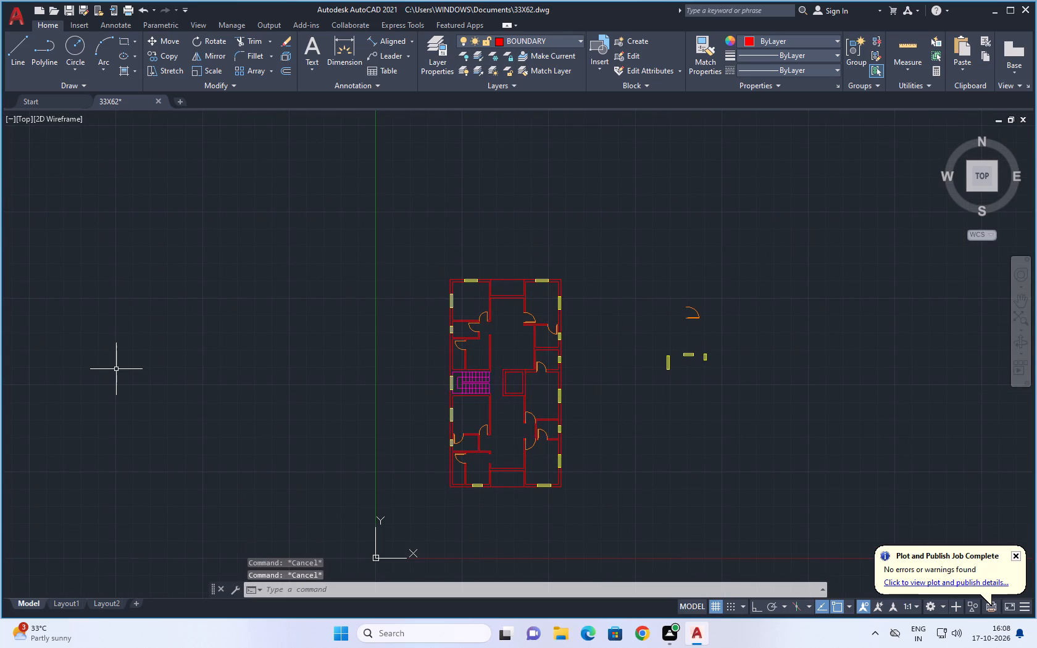
key("Escape")
left_click(577, 41)
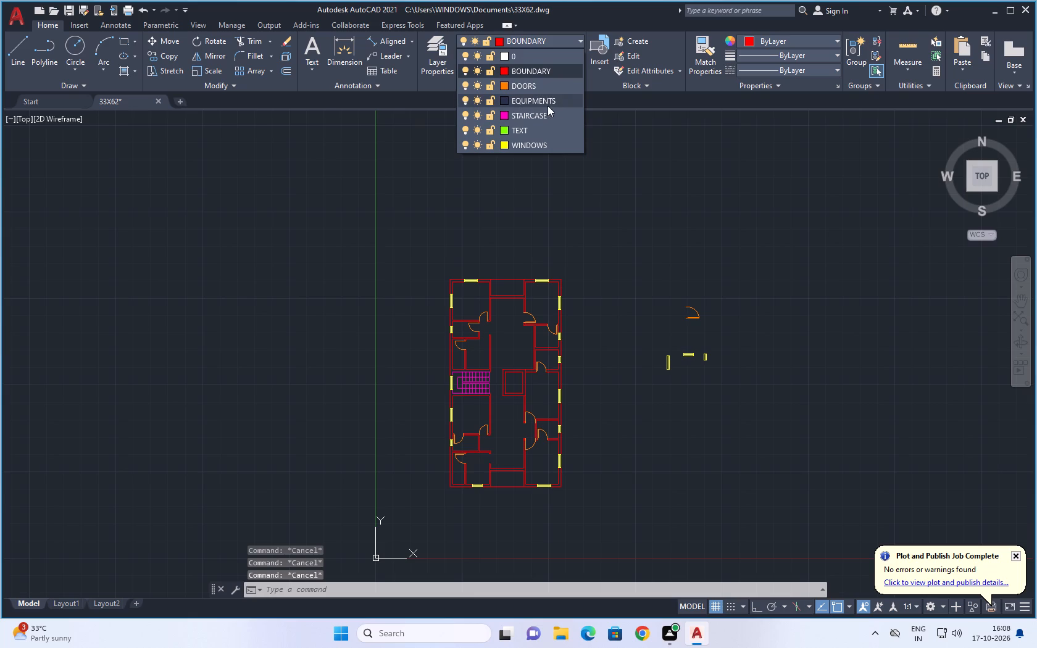
left_click(541, 99)
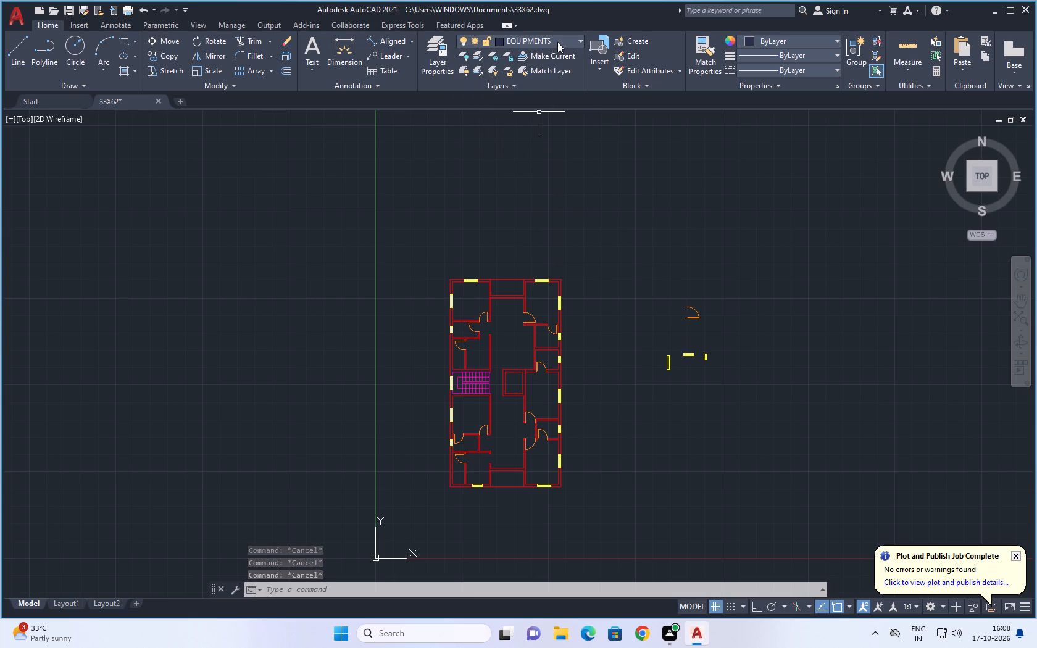
Change the EQUIPMENTS layer's colour to index colour 140.
left_click(557, 42)
left_click(504, 98)
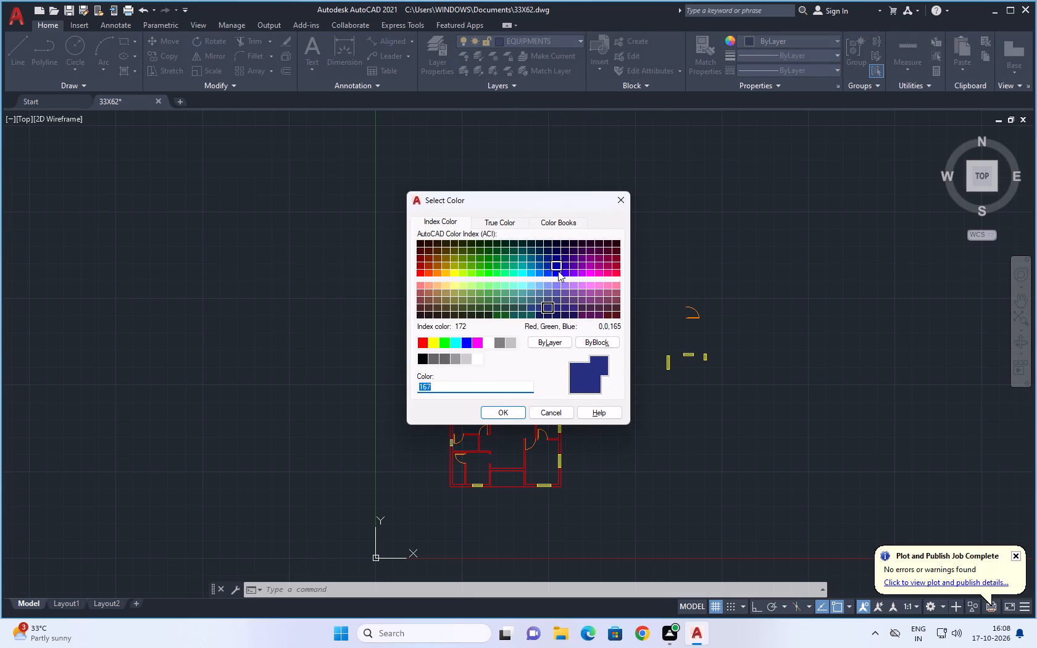
left_click(558, 271)
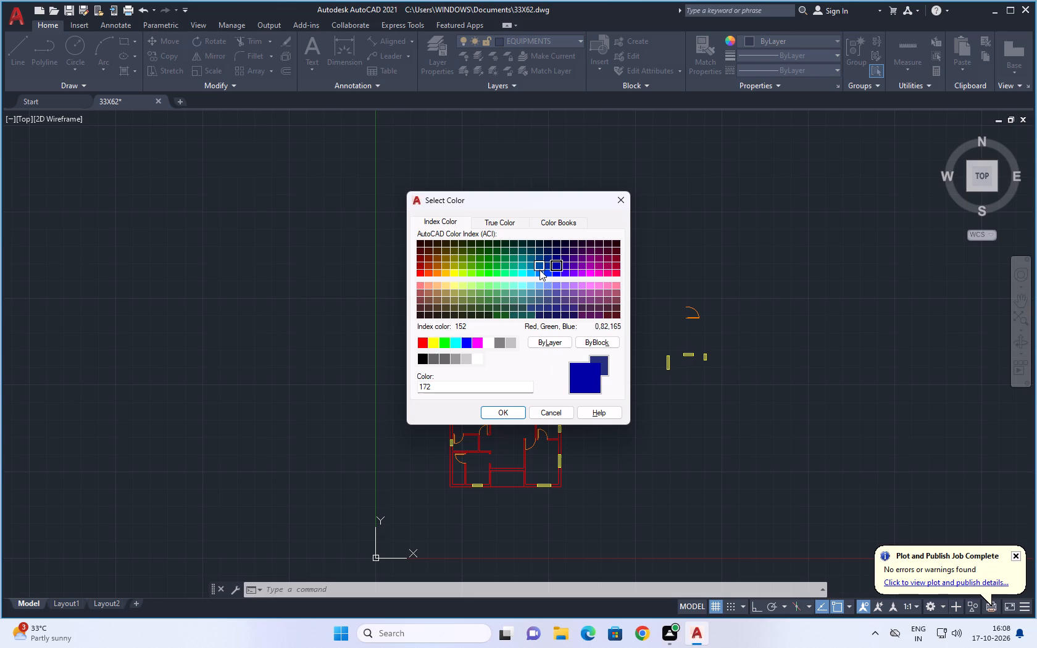
left_click(534, 272)
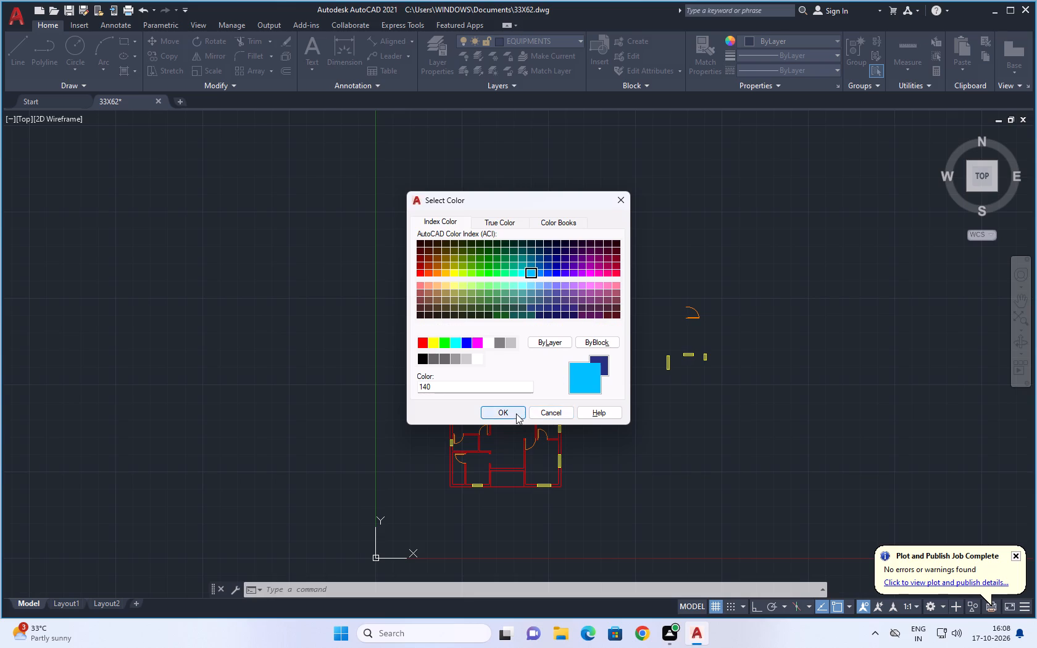
left_click(516, 413)
left_click(571, 37)
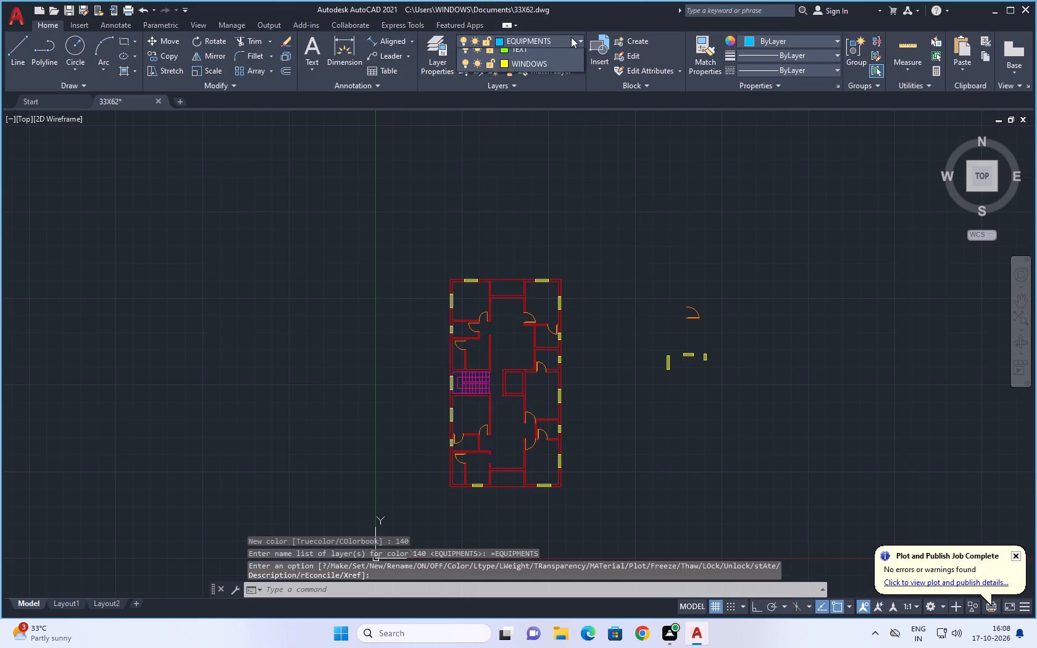
left_click(571, 37)
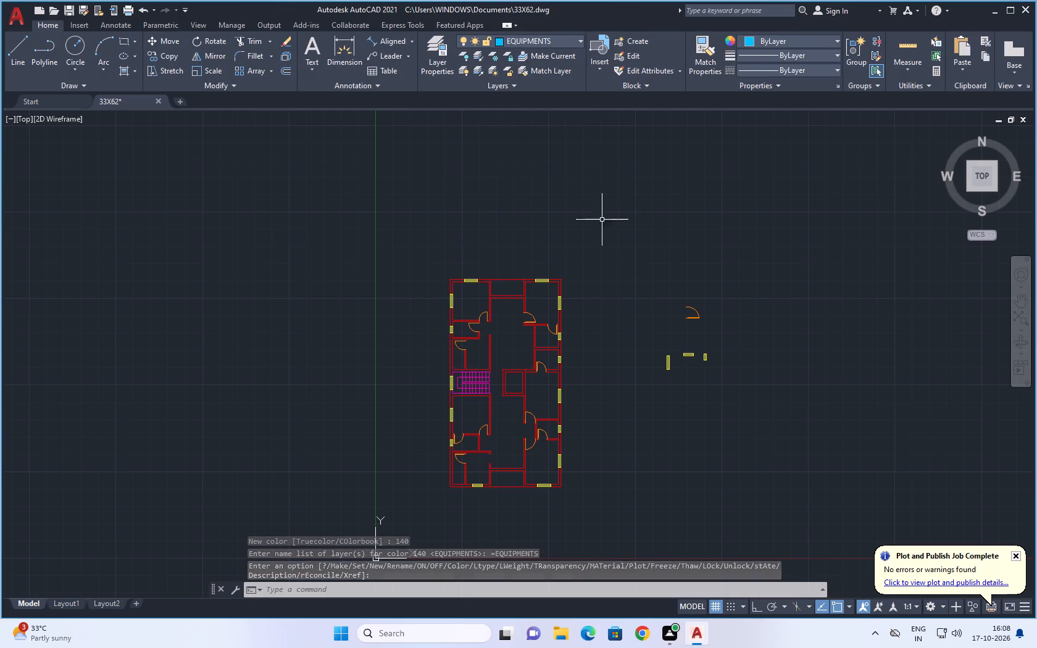
Insert the Kitchens.dwg blocks Microwave, Range-Oven - 30 in top, Sink-double - 36 in top and Sink-single - 30 in top east of the plan.
middle_click_drag(615, 246, 566, 185)
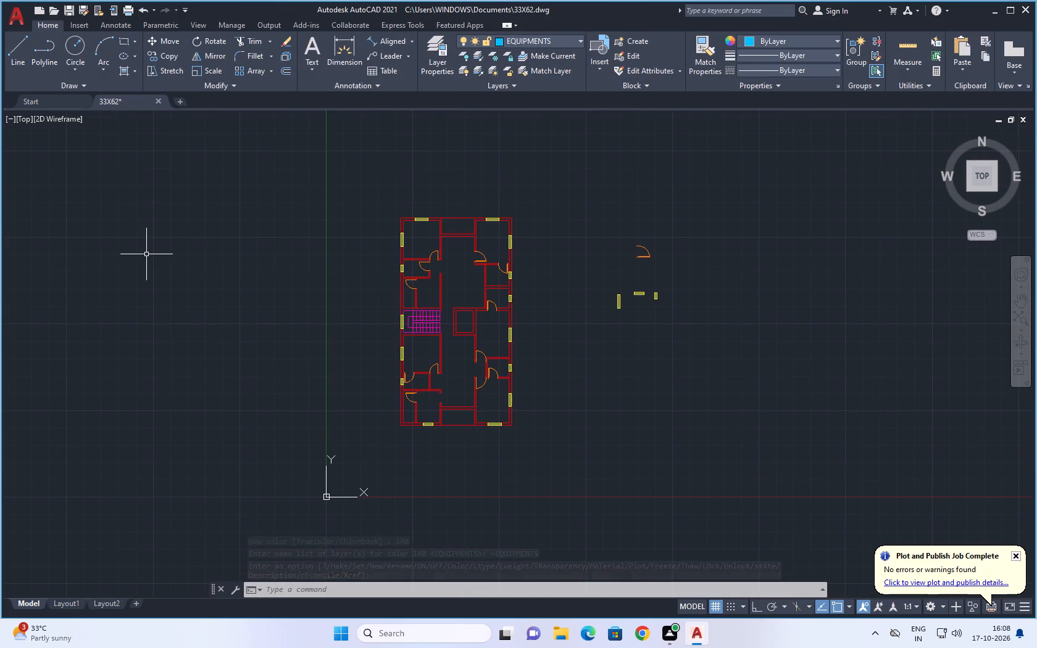
key("ctrl+2")
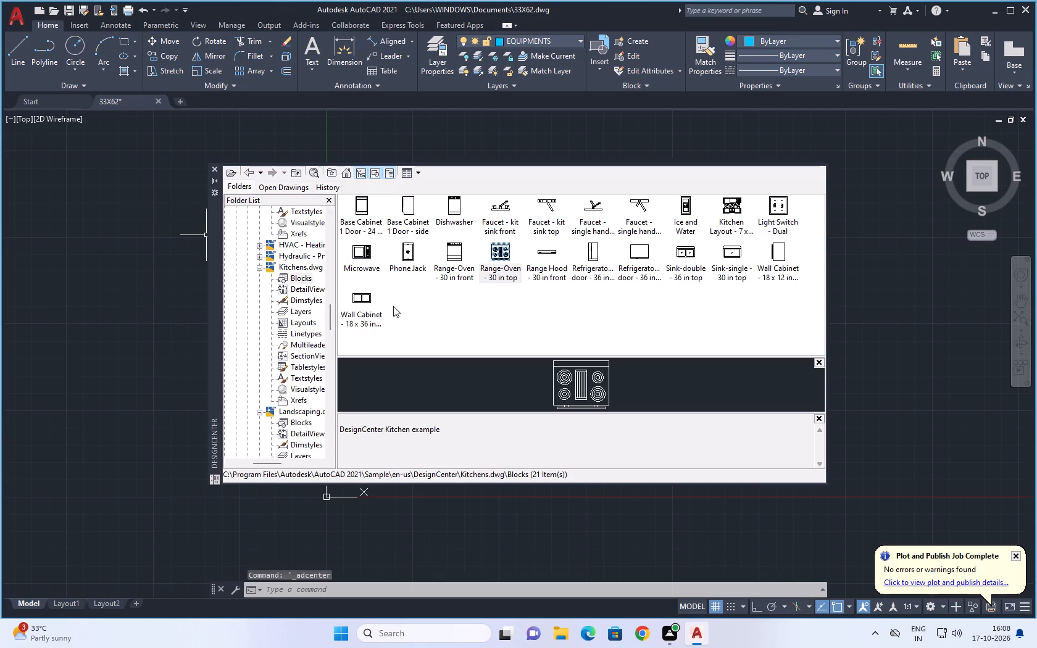
left_click_drag(362, 253, 366, 254)
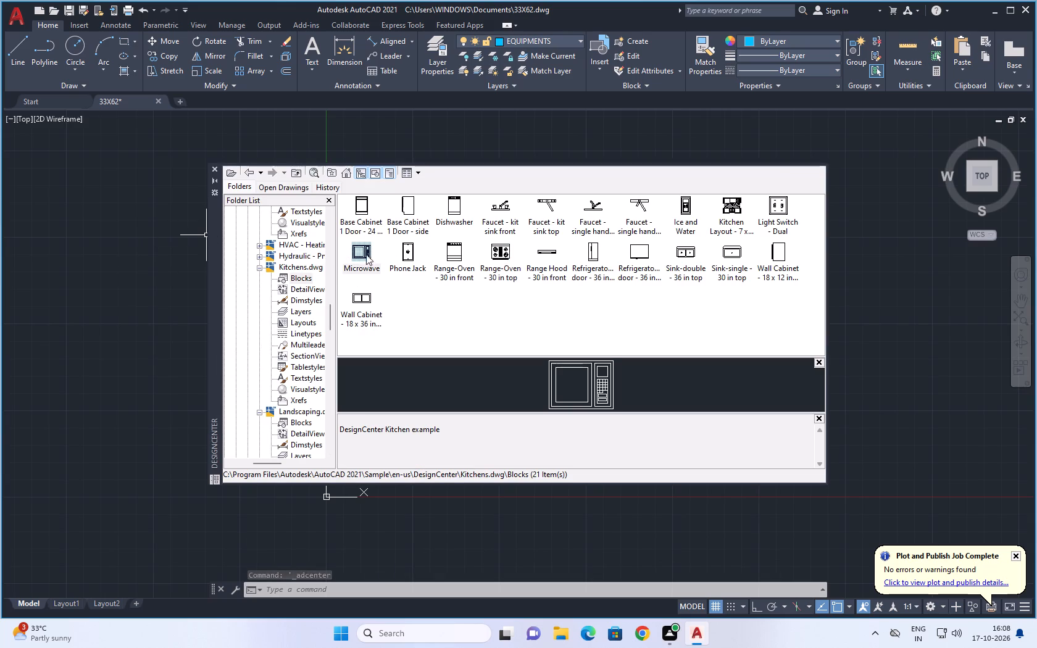
left_click_drag(366, 254, 912, 319)
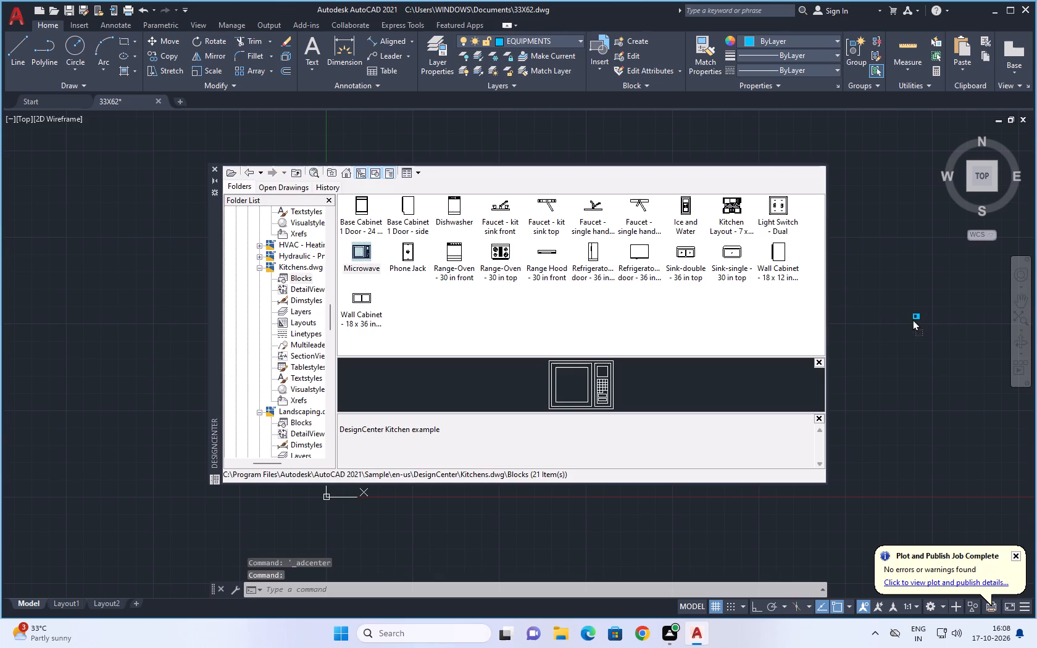
left_click_drag(912, 319, 911, 319)
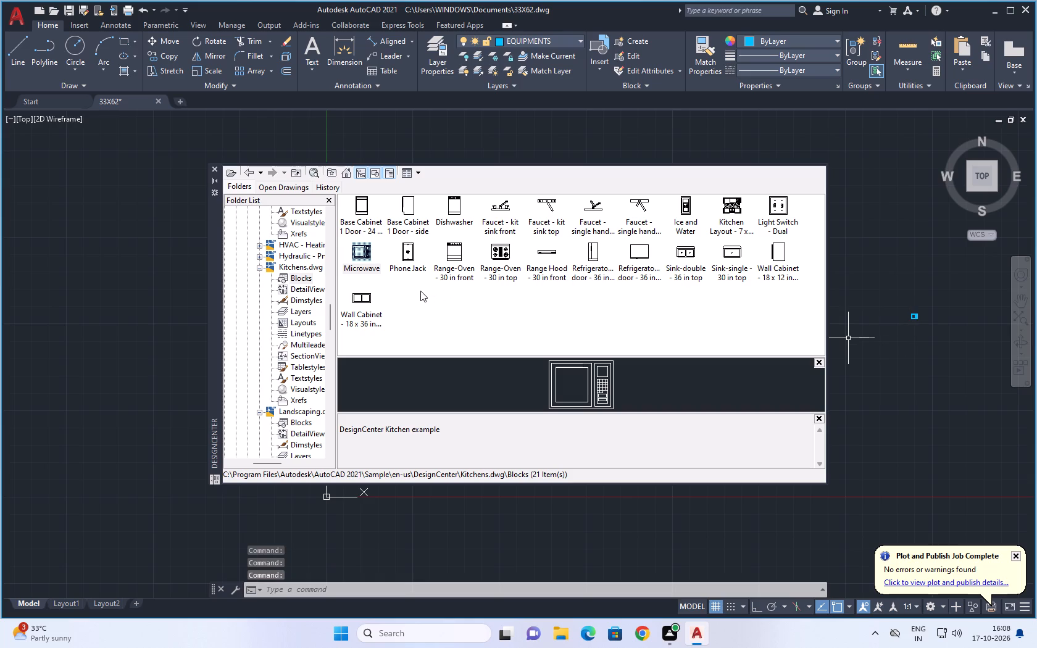
left_click_drag(500, 256, 499, 256)
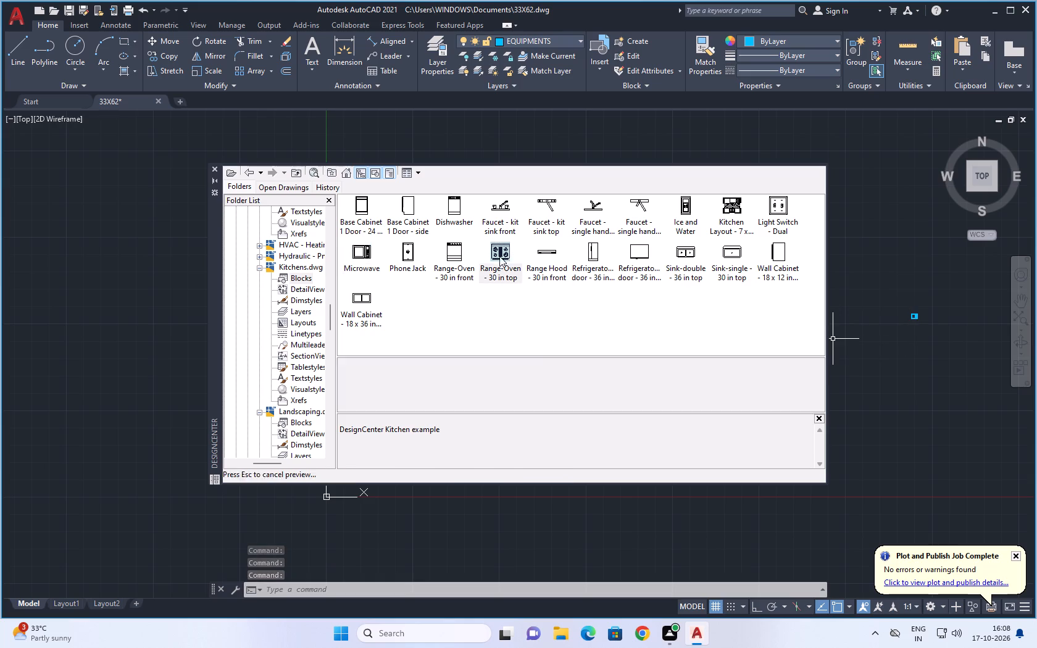
left_click_drag(499, 256, 930, 330)
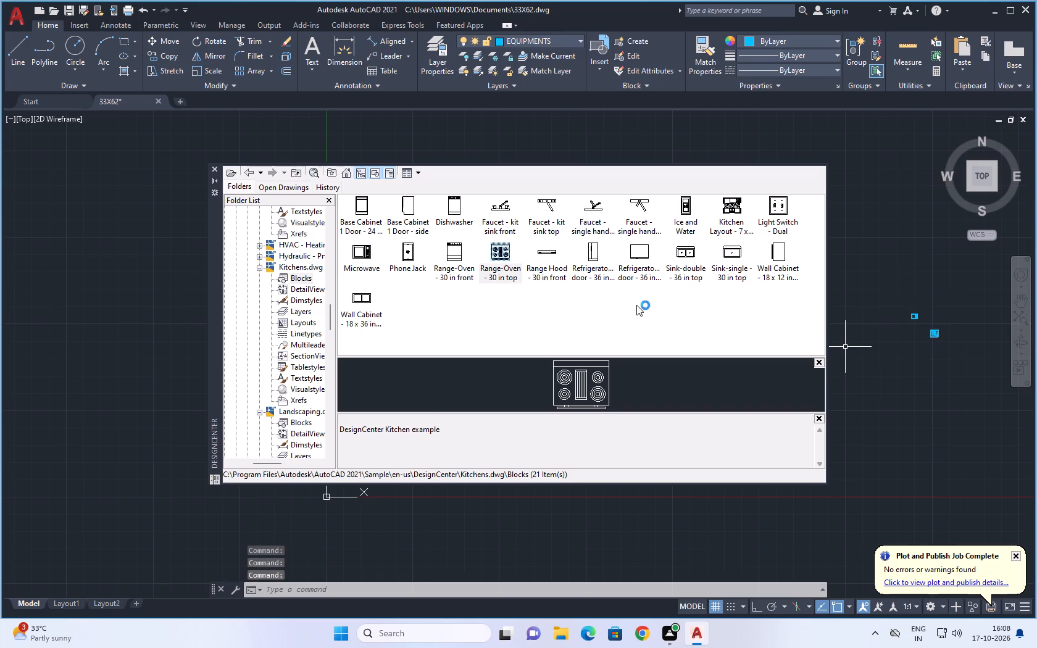
left_click_drag(687, 257, 907, 348)
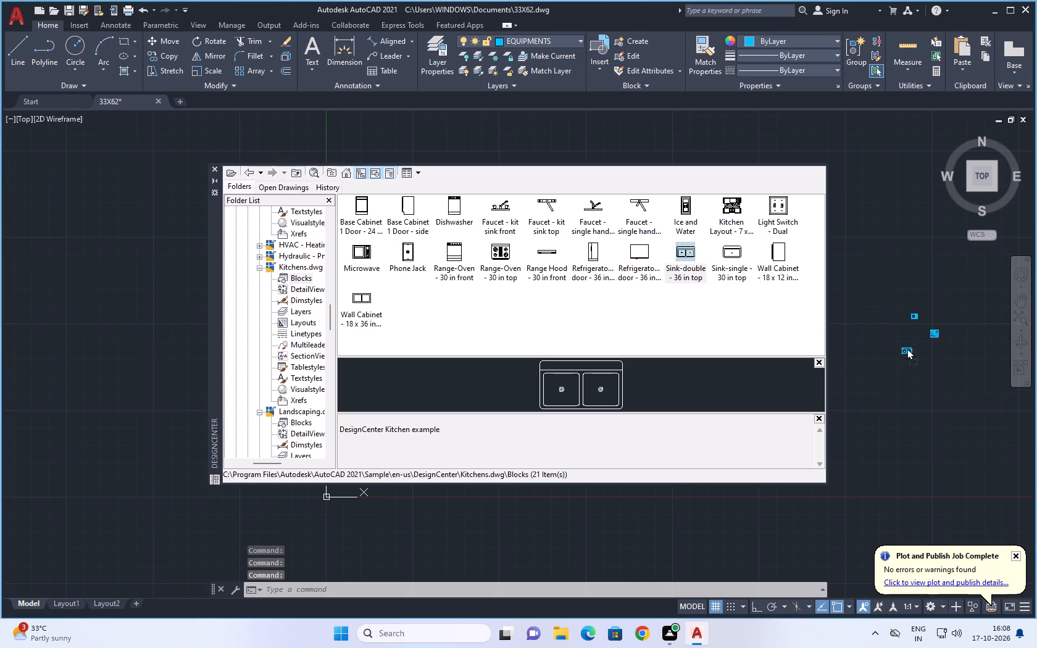
left_click_drag(907, 348, 913, 334)
left_click_drag(728, 255, 731, 256)
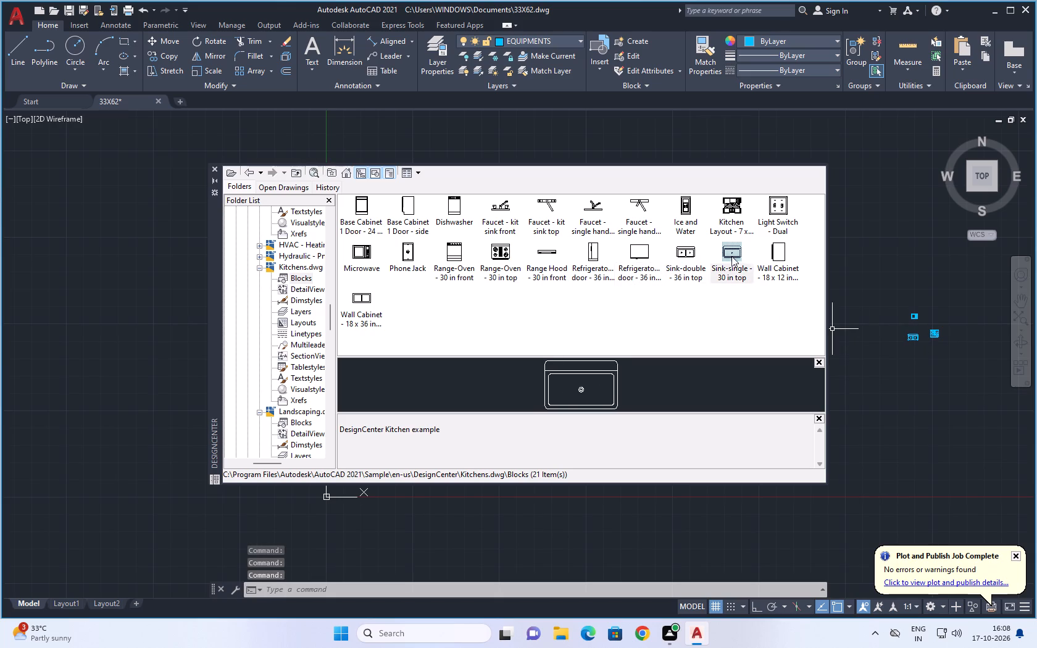
left_click_drag(731, 256, 899, 325)
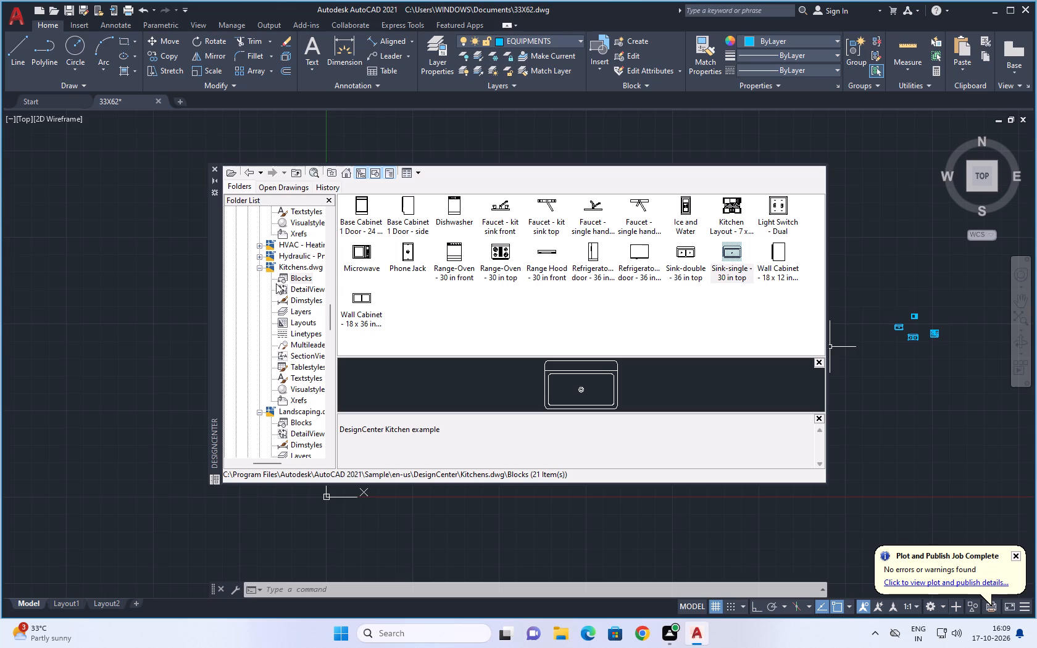
Insert the Toilet - top and Sink - Oval top blocks from House Designer.dwg side by side, north of the kitchen blocks.
scroll(275, 249, "up", 3)
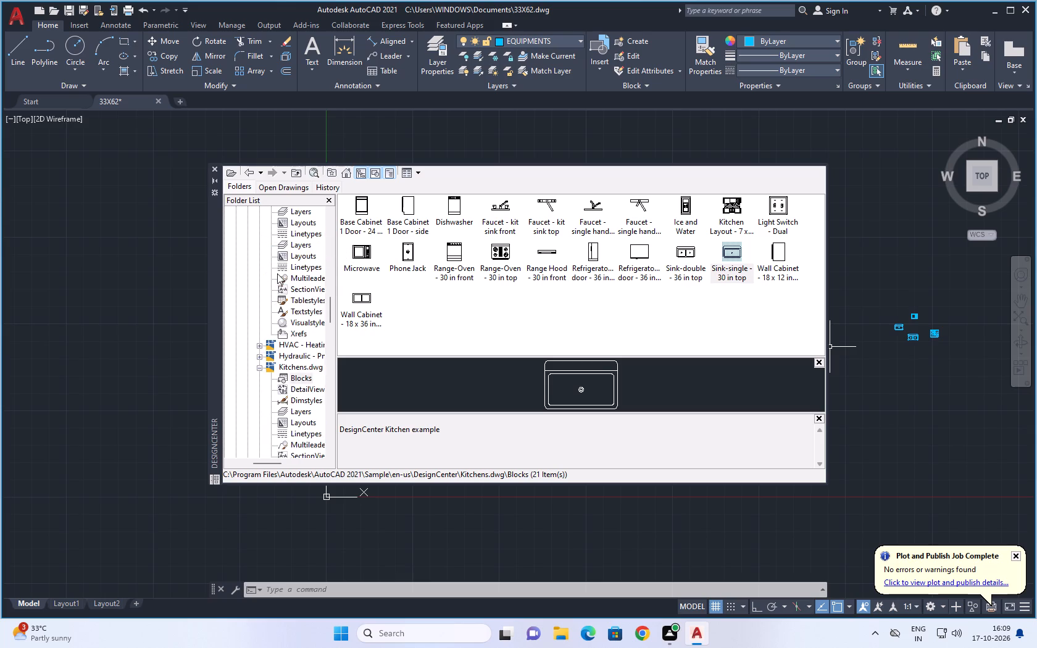
scroll(277, 273, "up", 3)
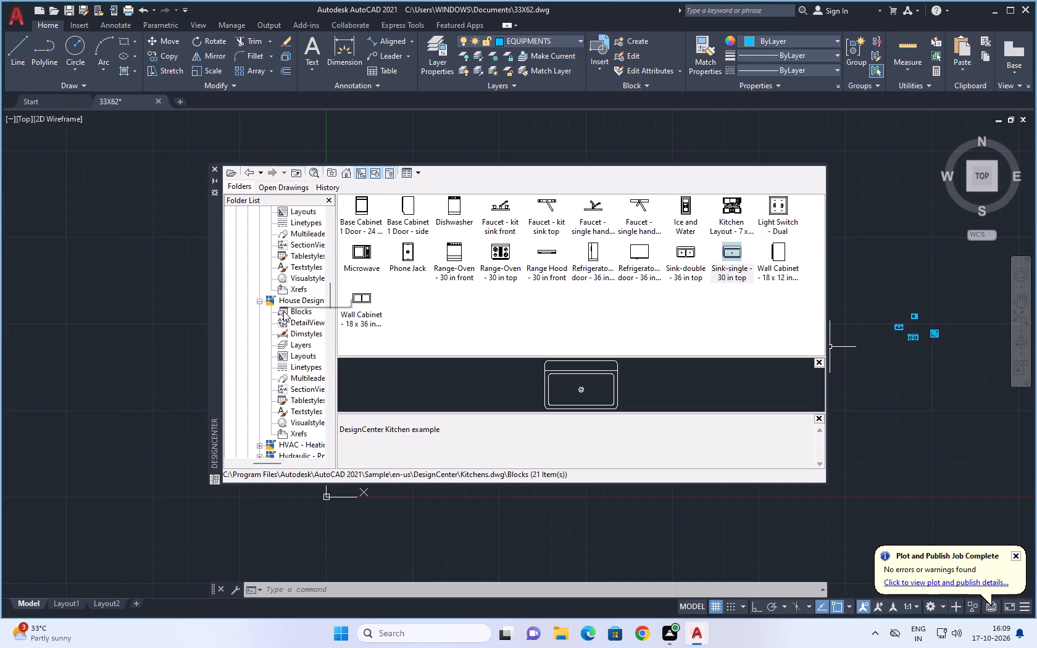
double_click(283, 311)
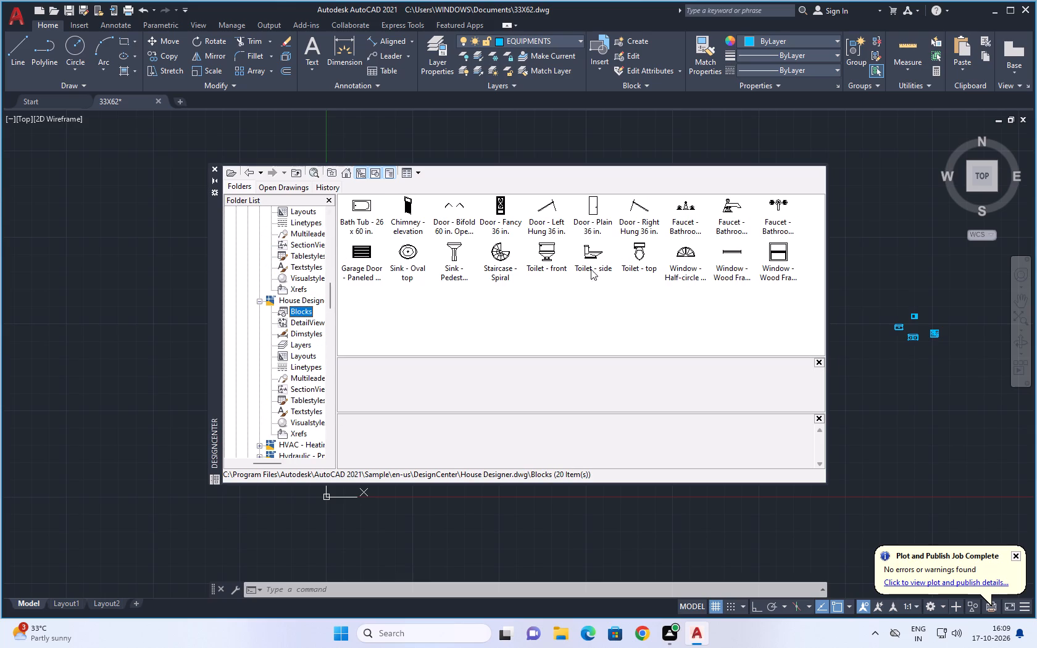
left_click_drag(638, 248, 868, 187)
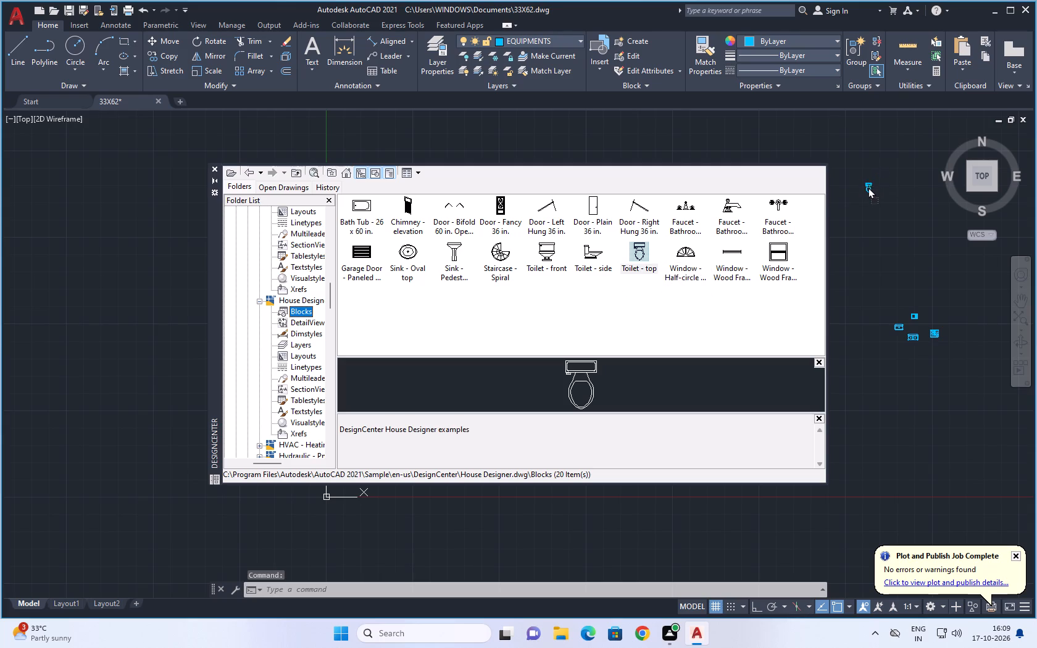
left_click_drag(868, 187, 868, 199)
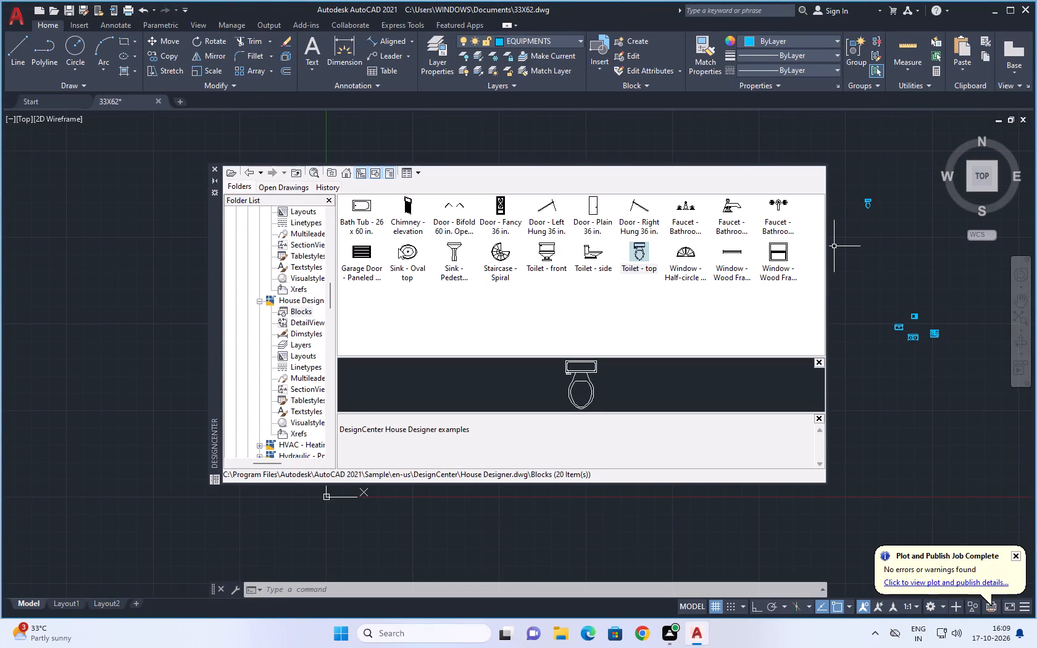
left_click_drag(407, 254, 897, 203)
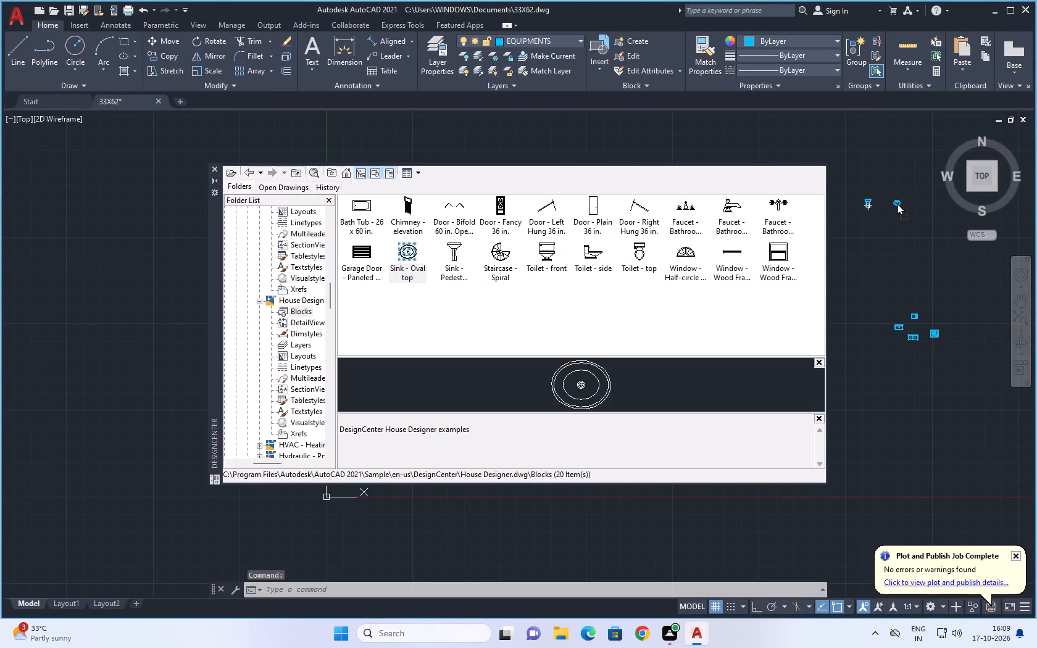
left_click_drag(897, 203, 889, 204)
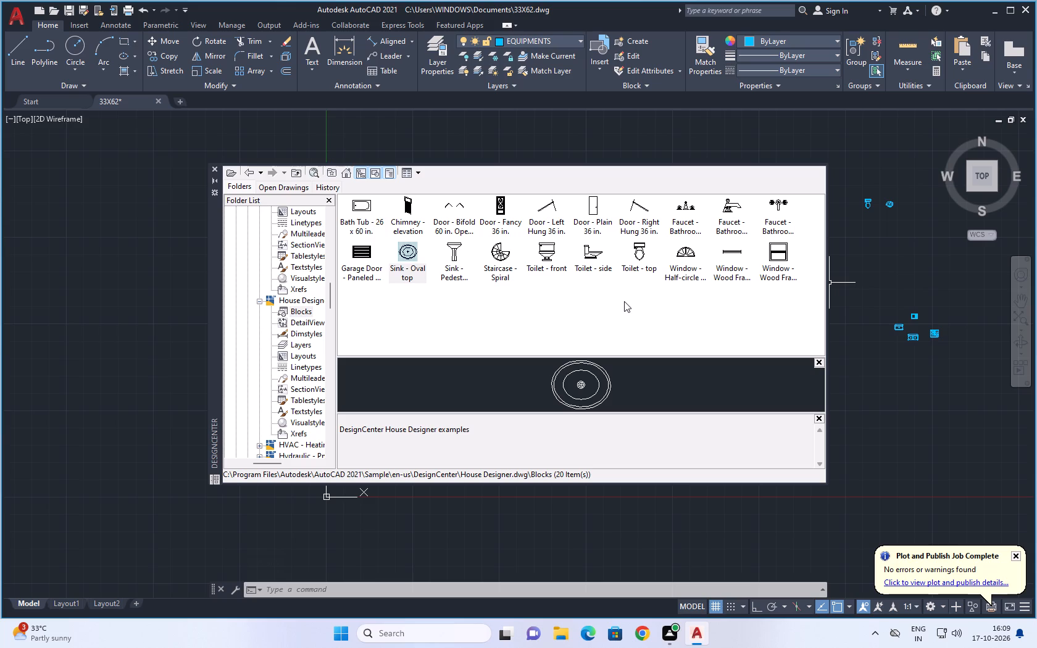
Insert the Bed - Queen, Chair - Rocking, three-seat and two-seat Sofa - Roundback blocks from Home - Space Planner.dwg in a row south of the kitchen blocks.
scroll(431, 244, "up", 2)
scroll(630, 244, "down", 1)
scroll(291, 266, "up", 3)
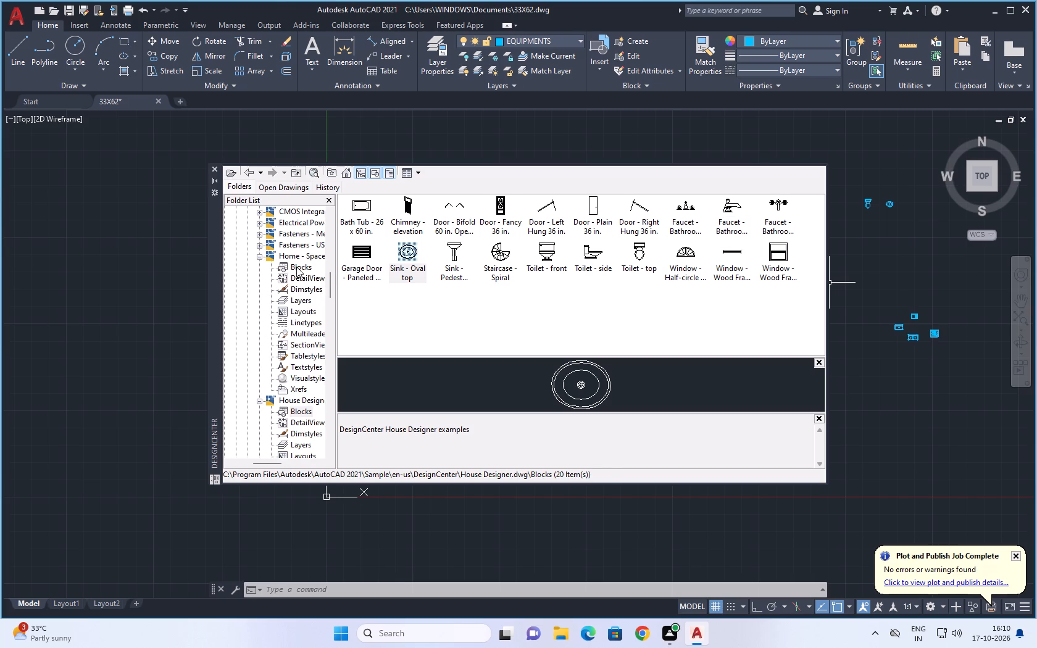
double_click(297, 266)
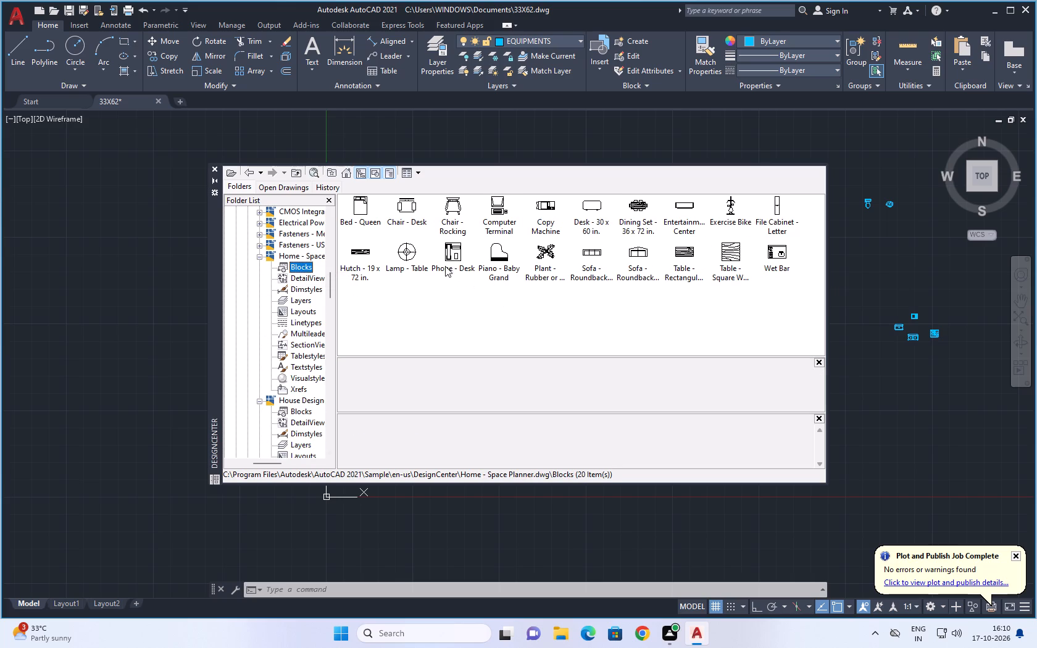
left_click_drag(360, 206, 888, 413)
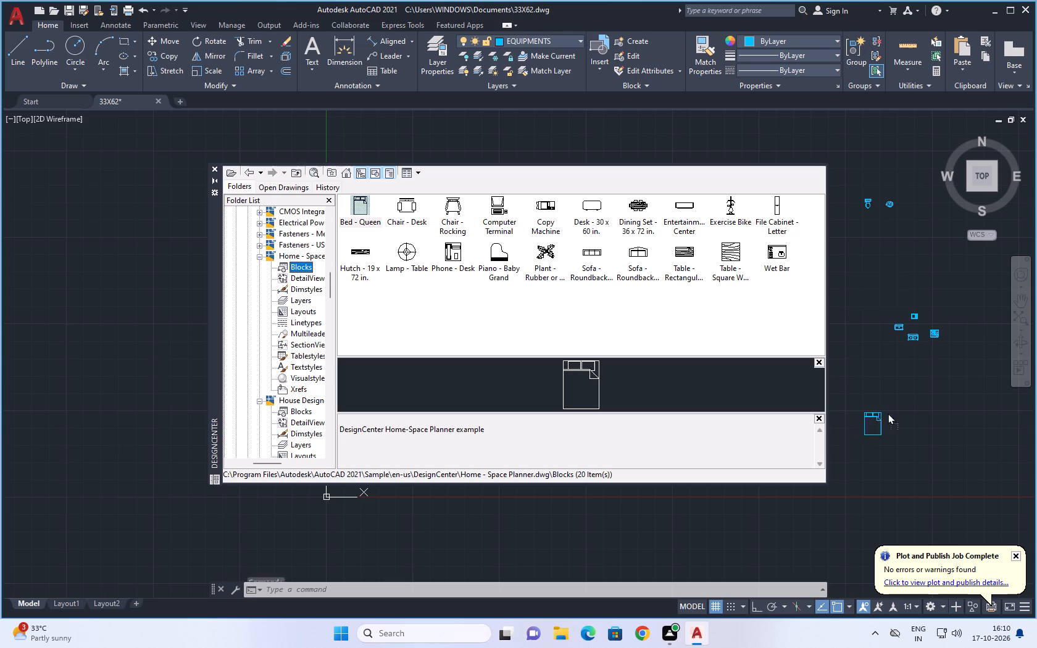
left_click_drag(888, 413, 872, 393)
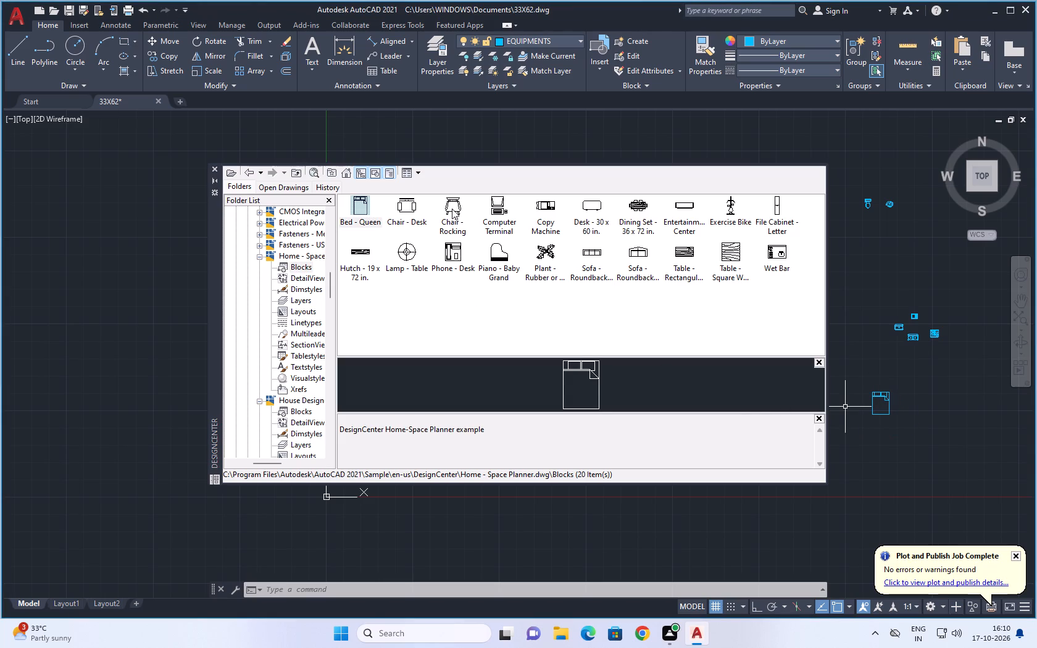
left_click_drag(452, 209, 905, 393)
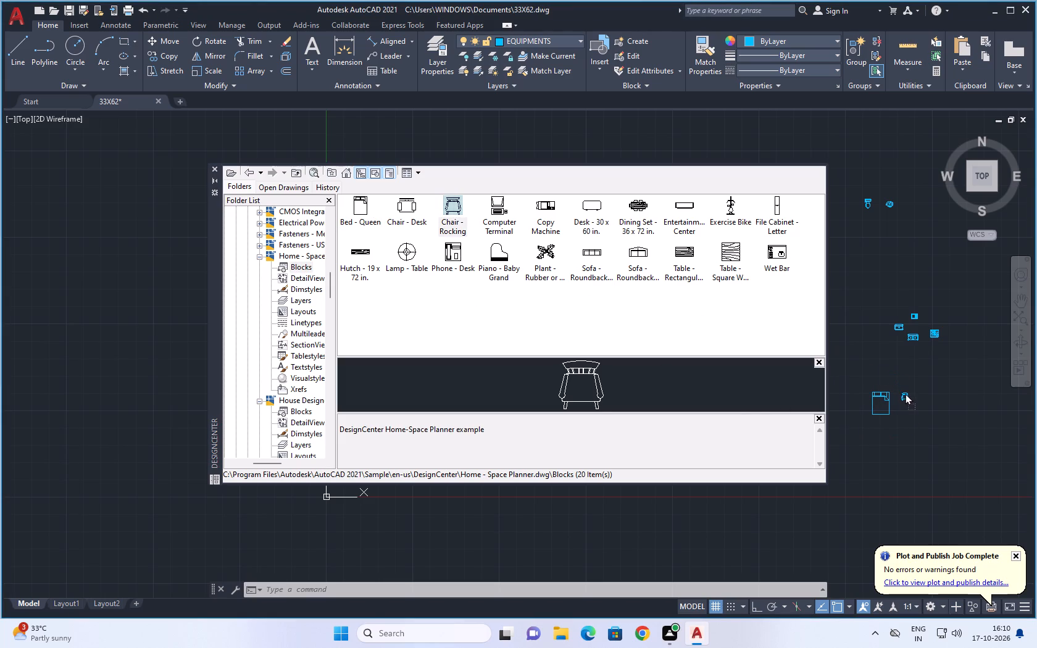
left_click_drag(905, 393, 904, 394)
left_click_drag(589, 253, 604, 259)
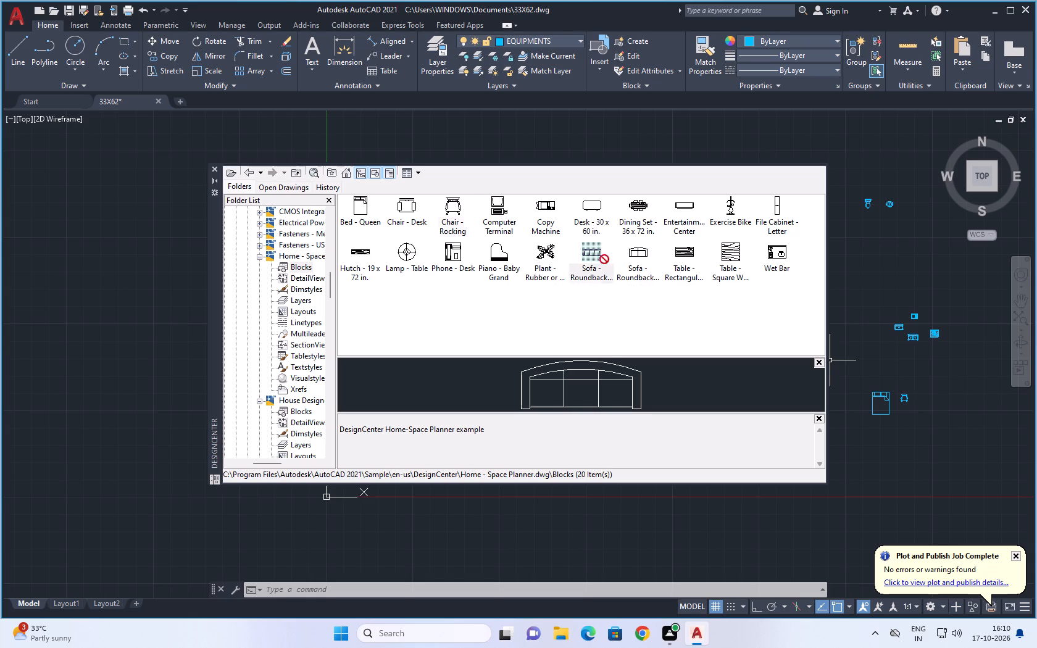
left_click_drag(604, 259, 934, 393)
left_click_drag(638, 260, 960, 397)
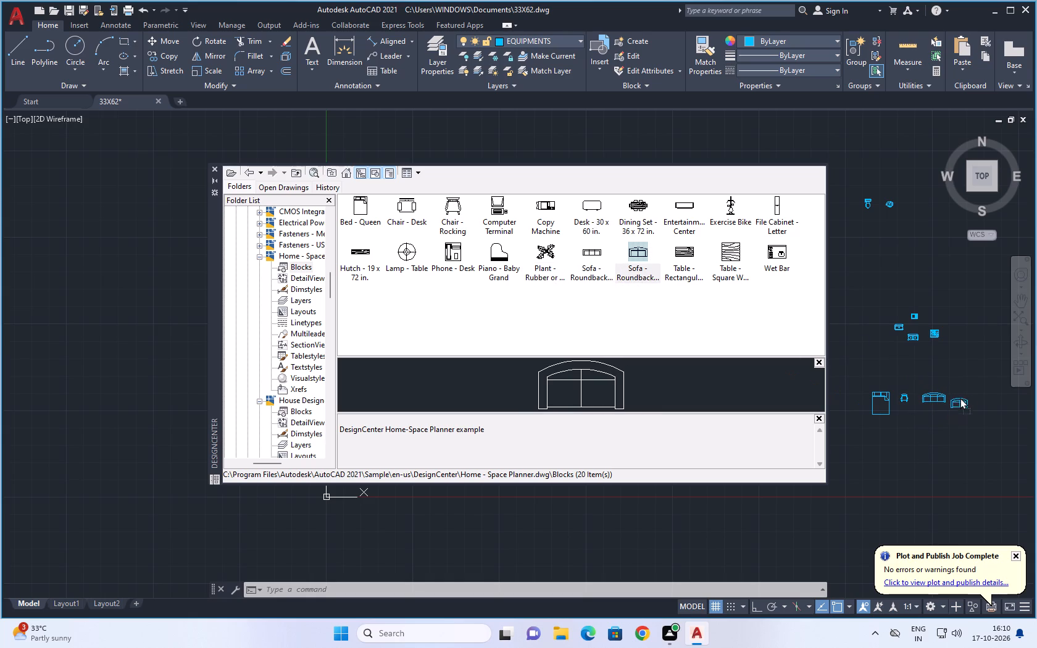
left_click_drag(960, 397, 964, 396)
left_click_drag(964, 396, 964, 396)
Insert the rectangular table, Dining Set - 36 x 72 in. and Phone - Desk blocks from Home - Space Planner.dwg in a row south of the chair and sofas.
left_click_drag(680, 250, 862, 409)
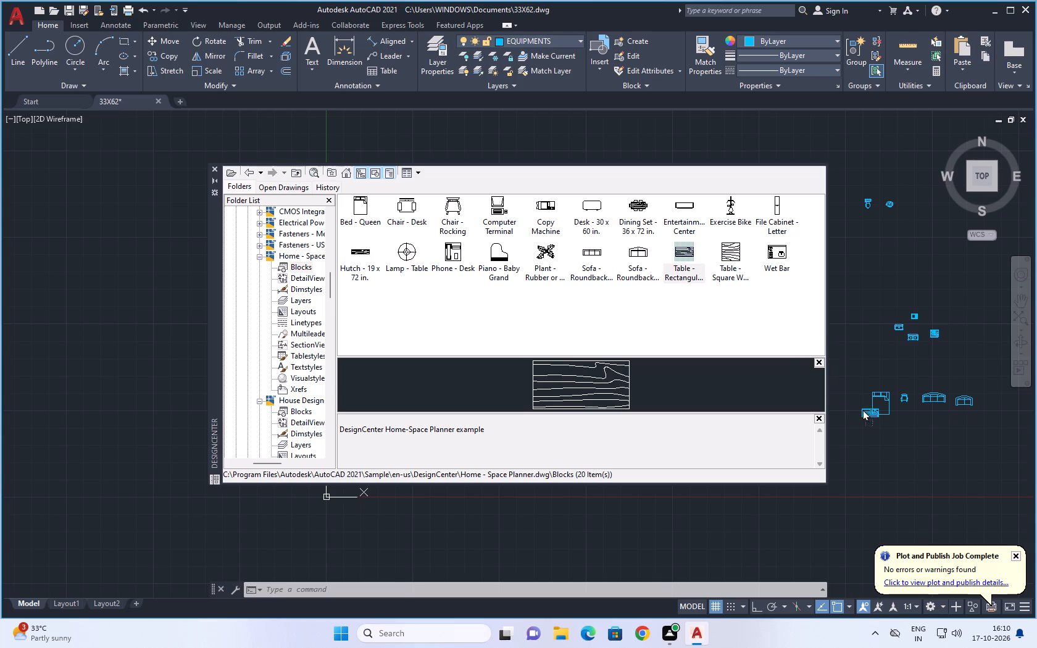
left_click_drag(862, 409, 903, 418)
left_click_drag(633, 211, 669, 246)
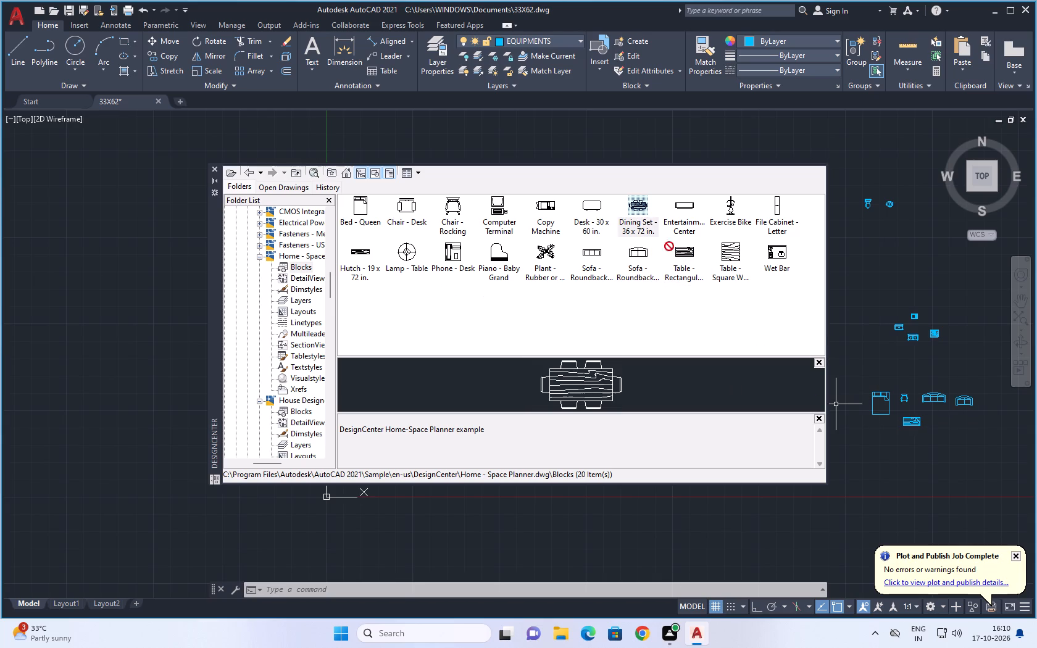
left_click_drag(669, 246, 944, 425)
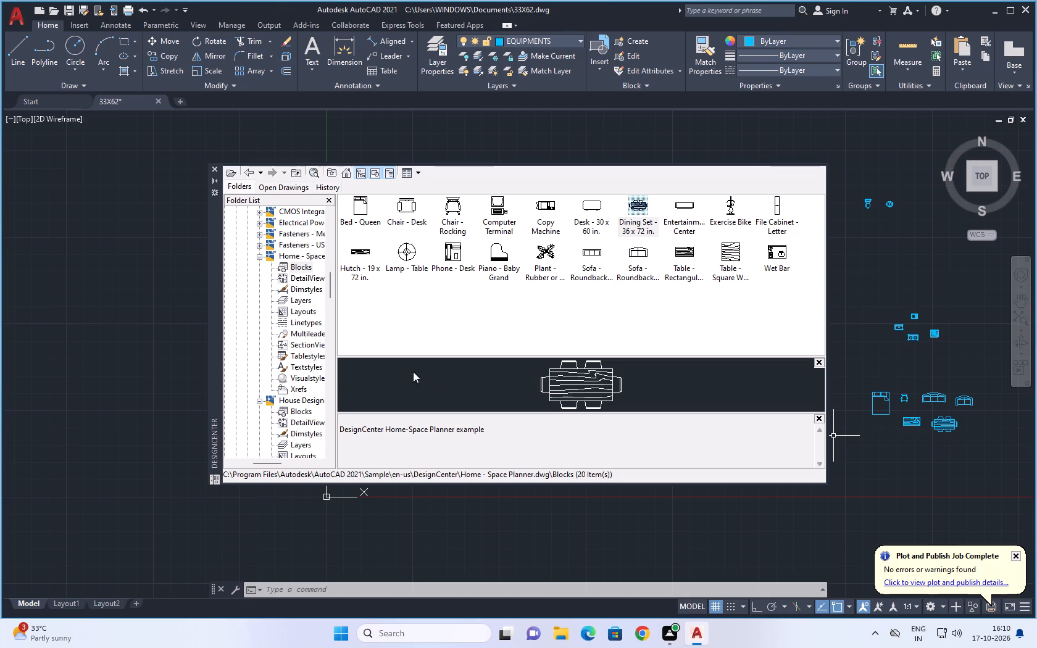
scroll(445, 286, "up", 1)
left_click_drag(454, 246, 670, 378)
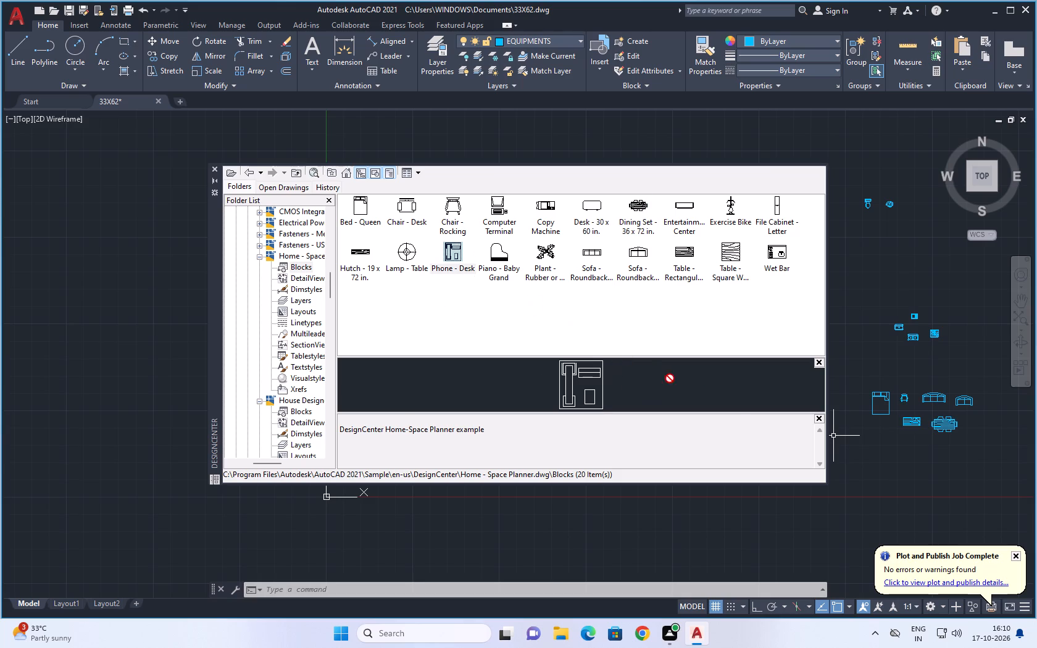
left_click_drag(670, 378, 973, 423)
Look through the House Designer, Landscaping and Plant Process block libraries and the remaining folders for further blocks.
scroll(581, 304, "up", 1)
scroll(298, 298, "up", 2)
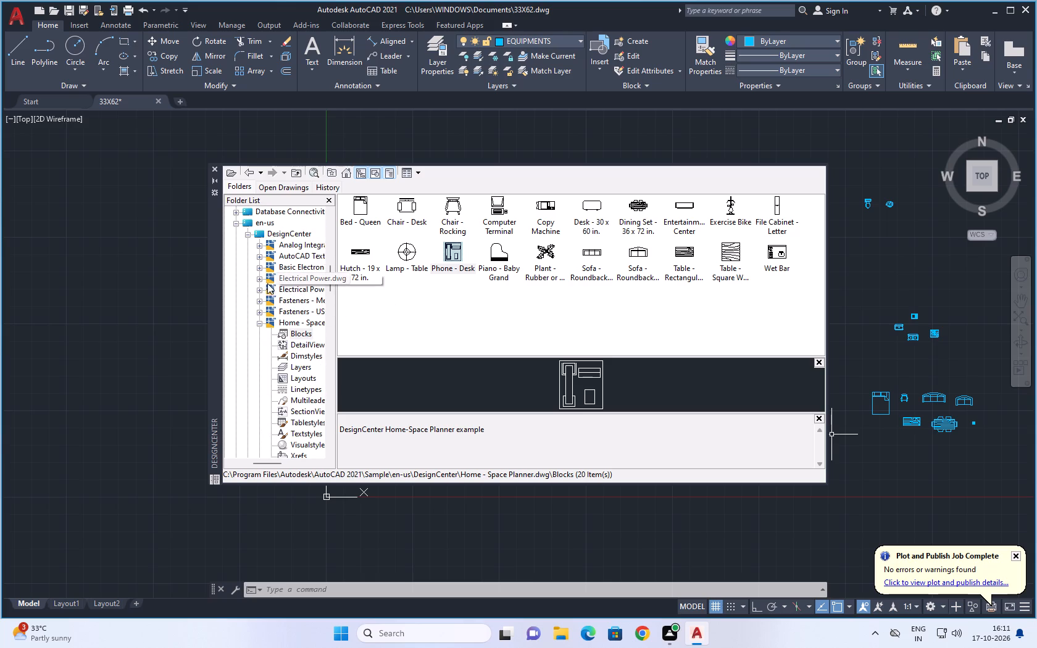
scroll(277, 322, "up", 1)
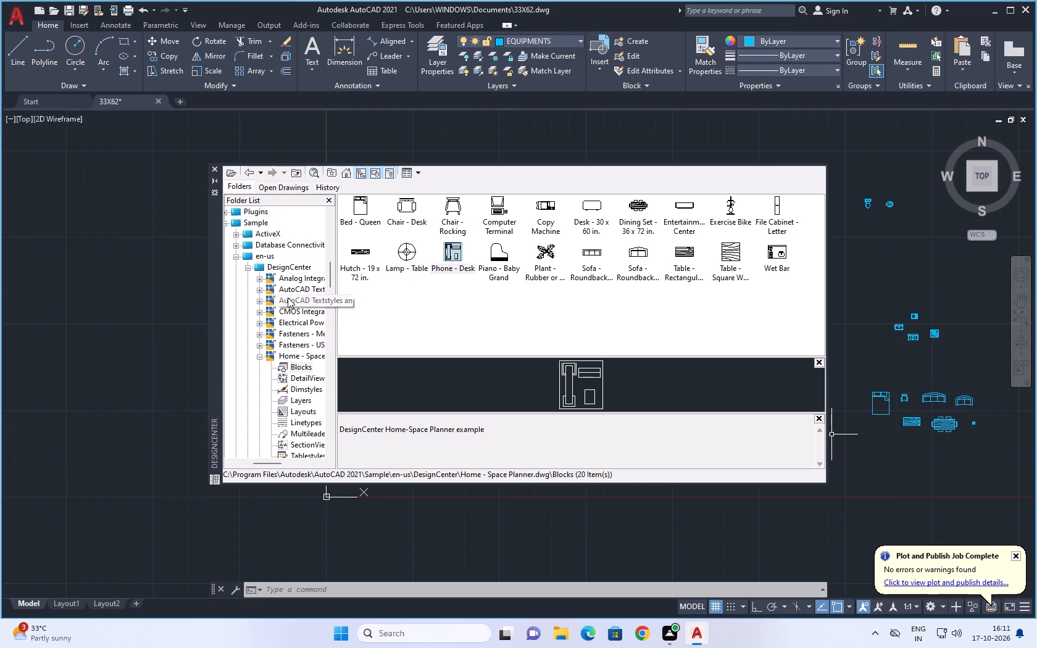
scroll(288, 298, "down", 4)
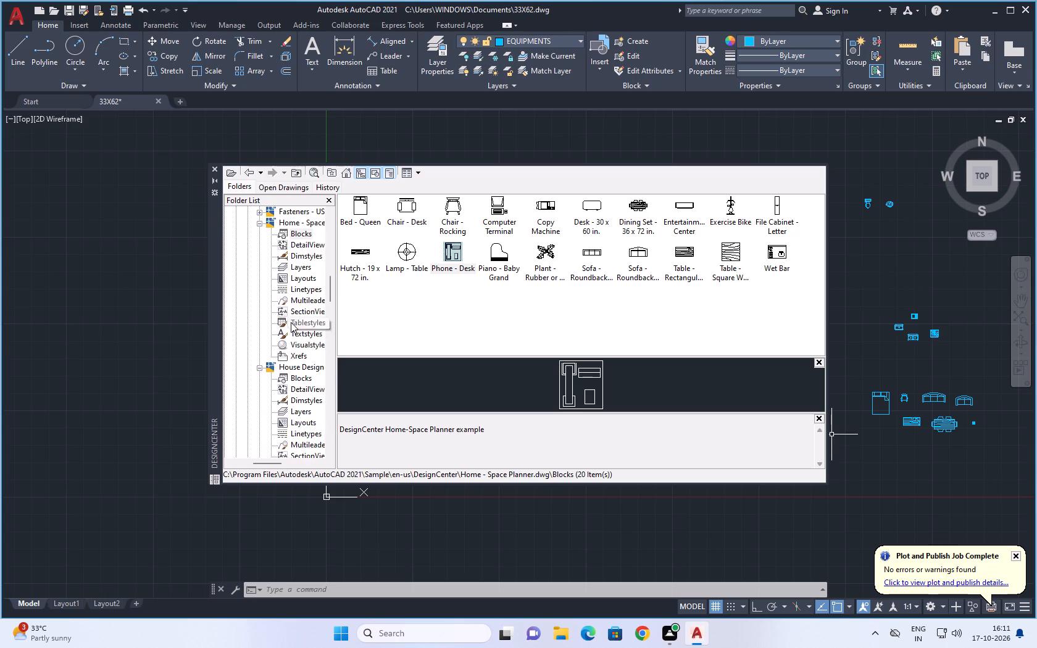
scroll(292, 328, "down", 1)
double_click(294, 344)
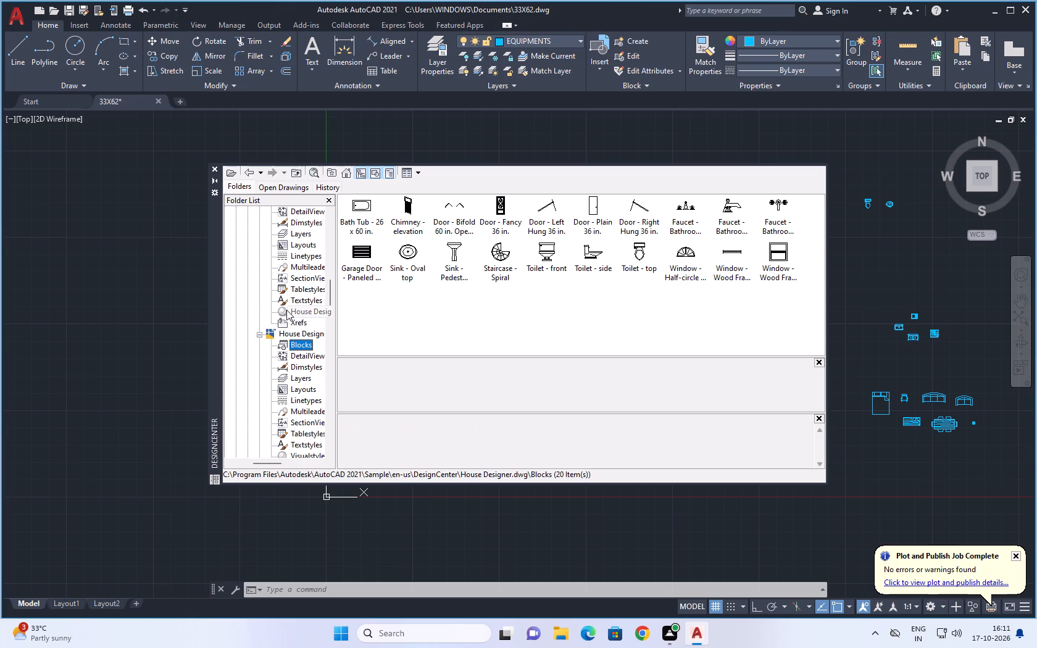
scroll(286, 310, "down", 3)
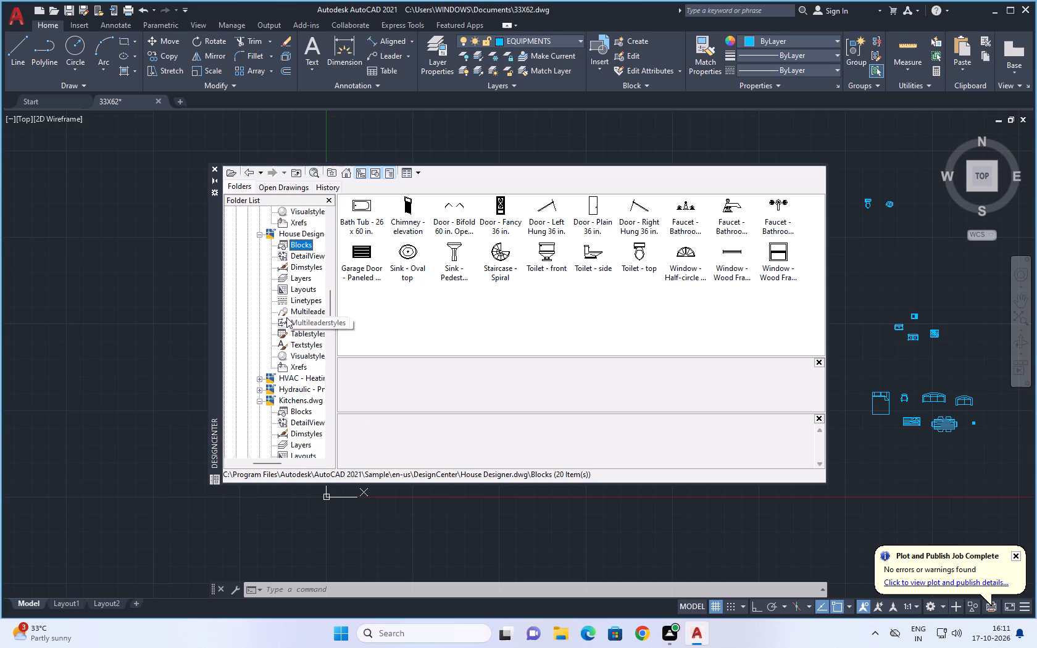
scroll(286, 318, "down", 2)
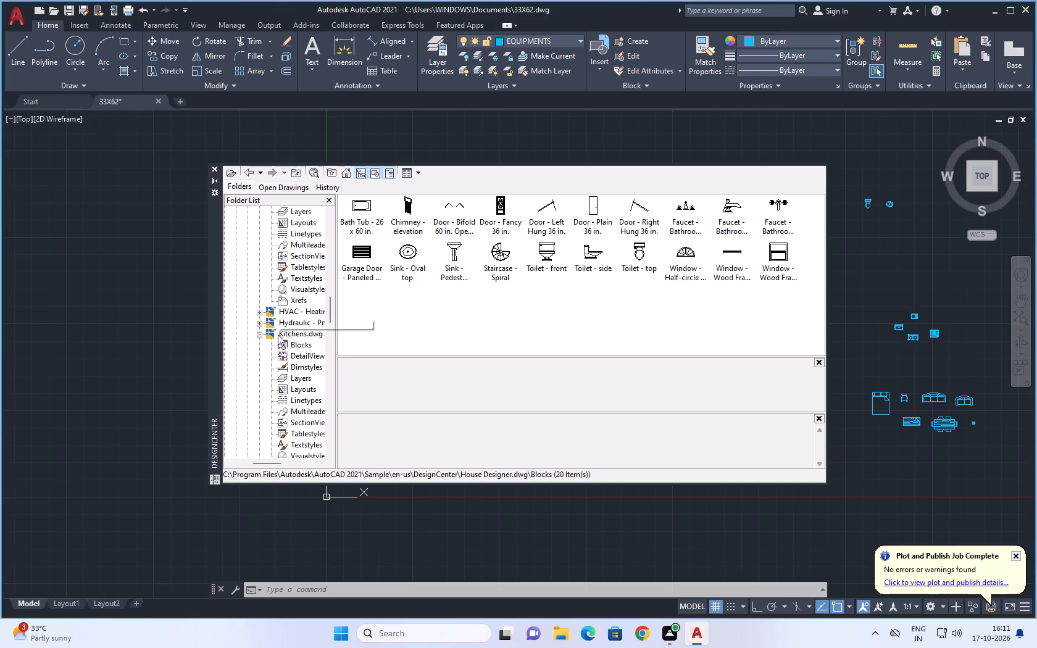
scroll(277, 336, "down", 4)
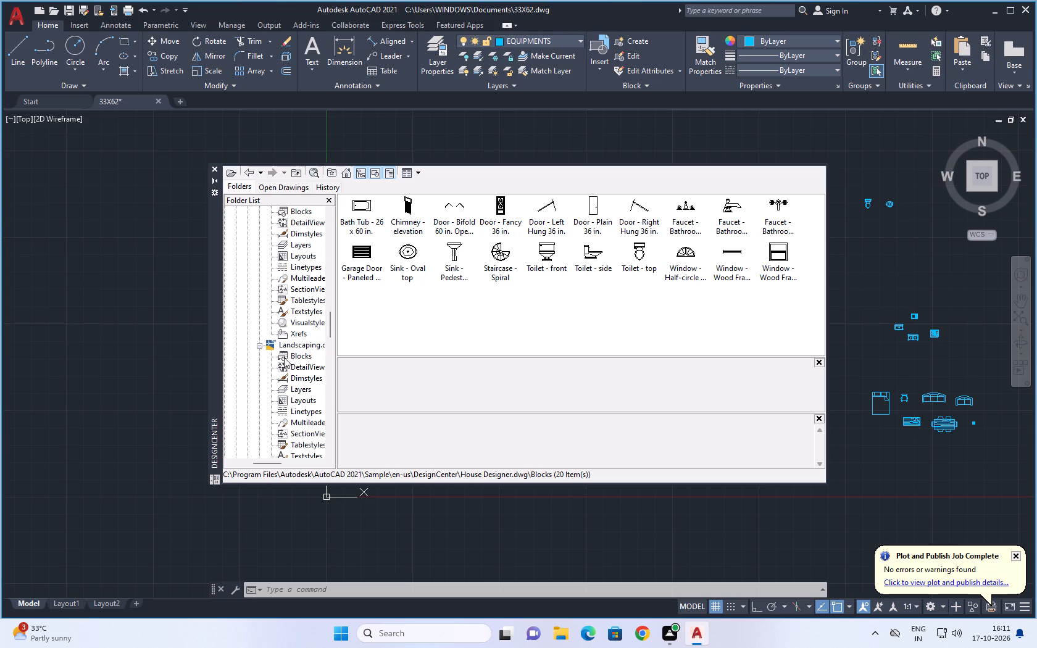
double_click(295, 355)
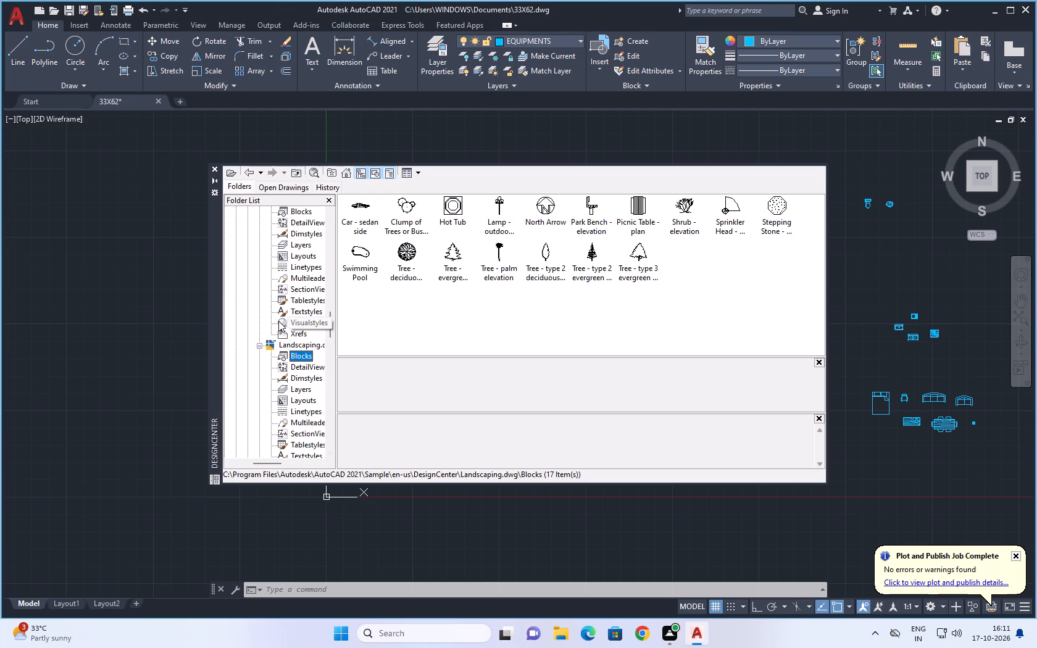
scroll(280, 341, "down", 4)
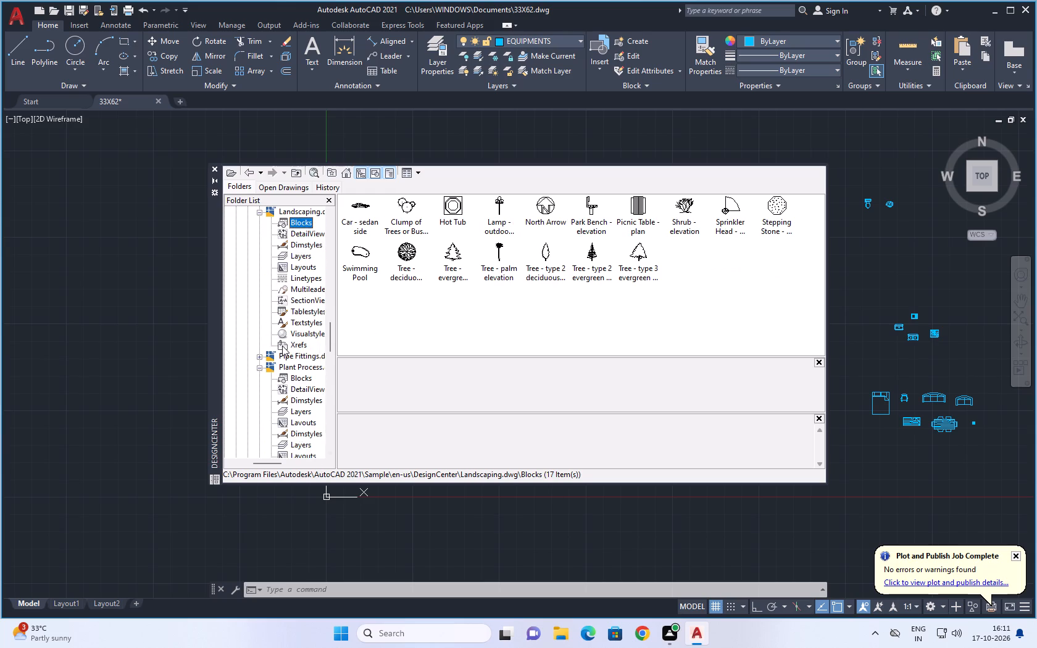
scroll(282, 346, "down", 1)
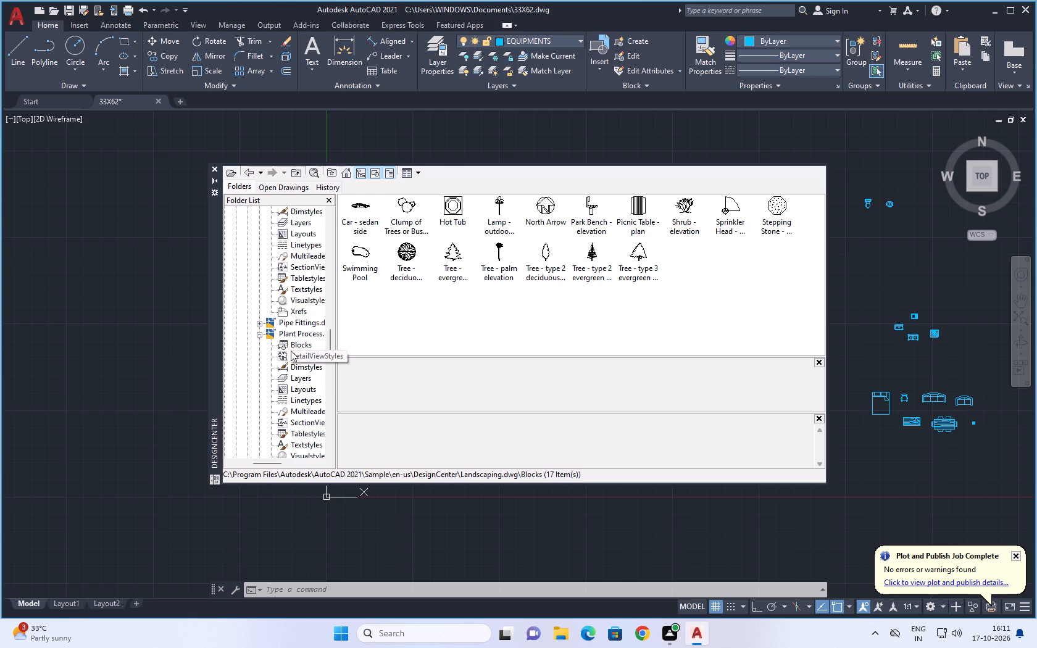
double_click(296, 343)
scroll(269, 297, "down", 2)
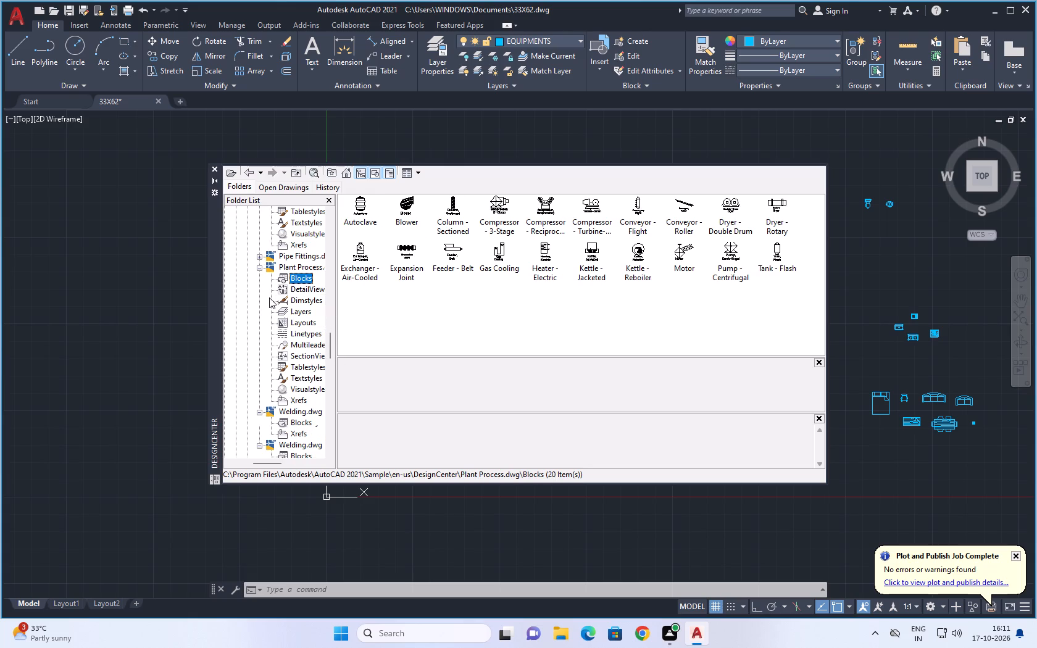
scroll(269, 297, "down", 3)
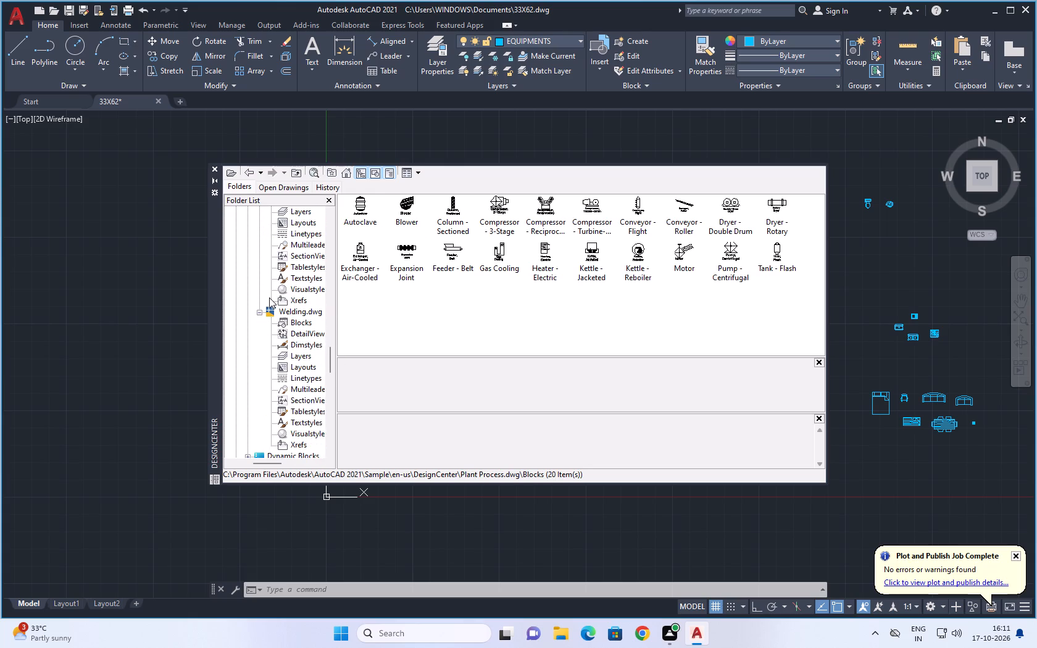
scroll(269, 299, "down", 6)
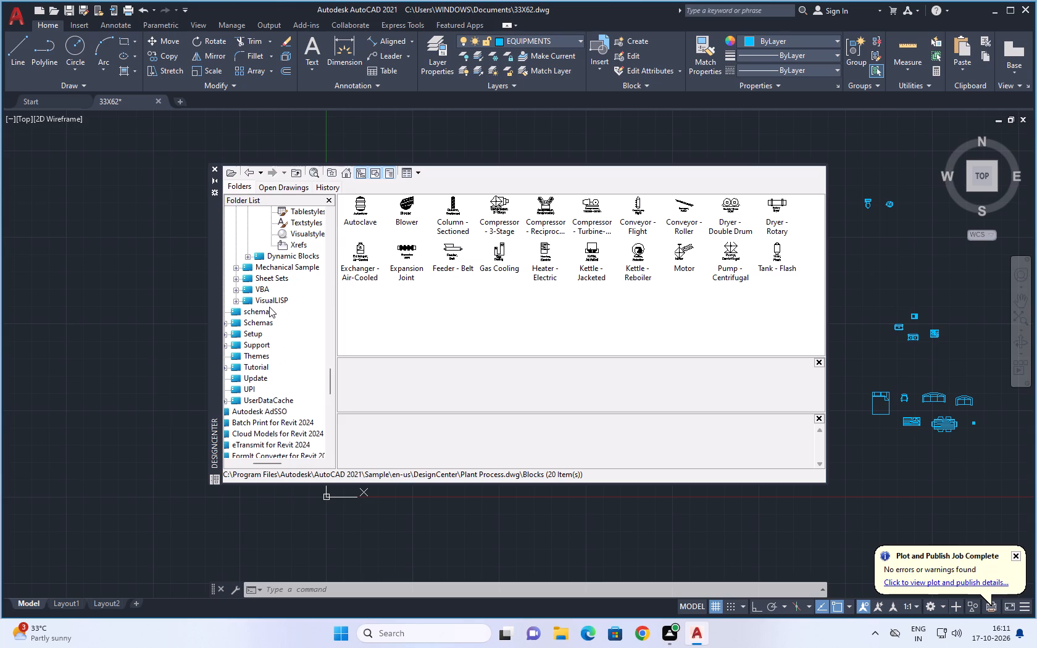
scroll(269, 307, "down", 4)
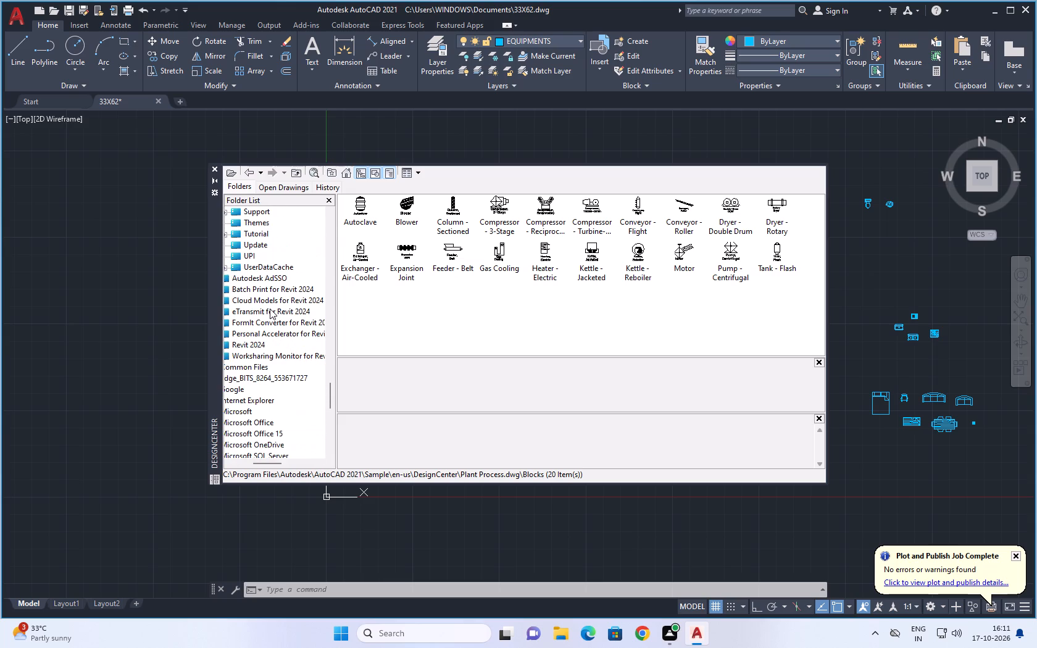
scroll(270, 309, "down", 6)
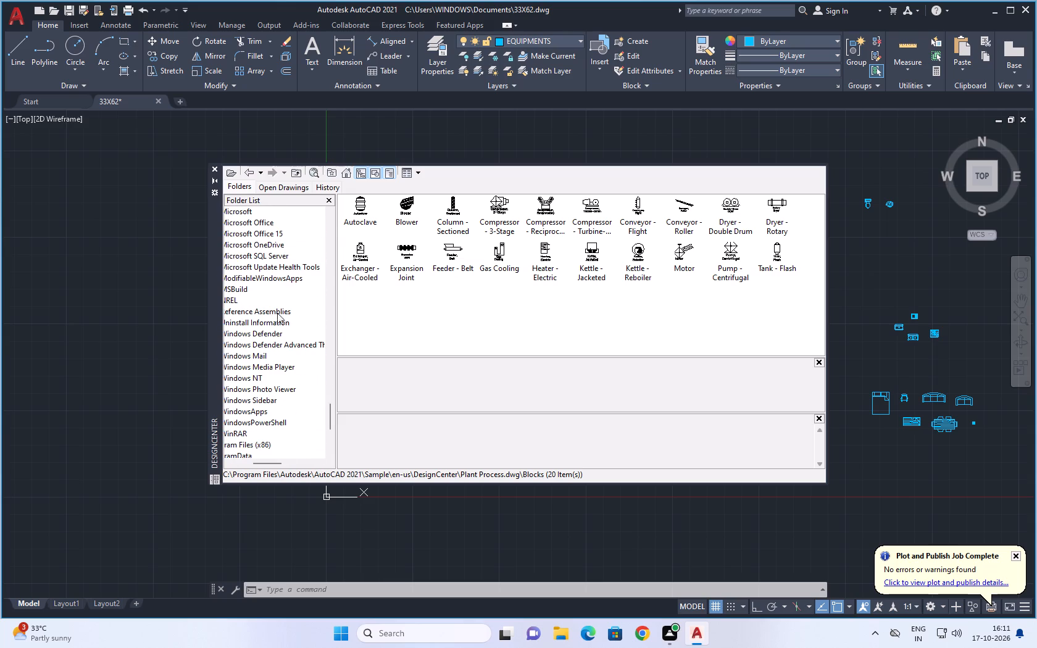
Close the DesignCenter palette.
left_click(215, 170)
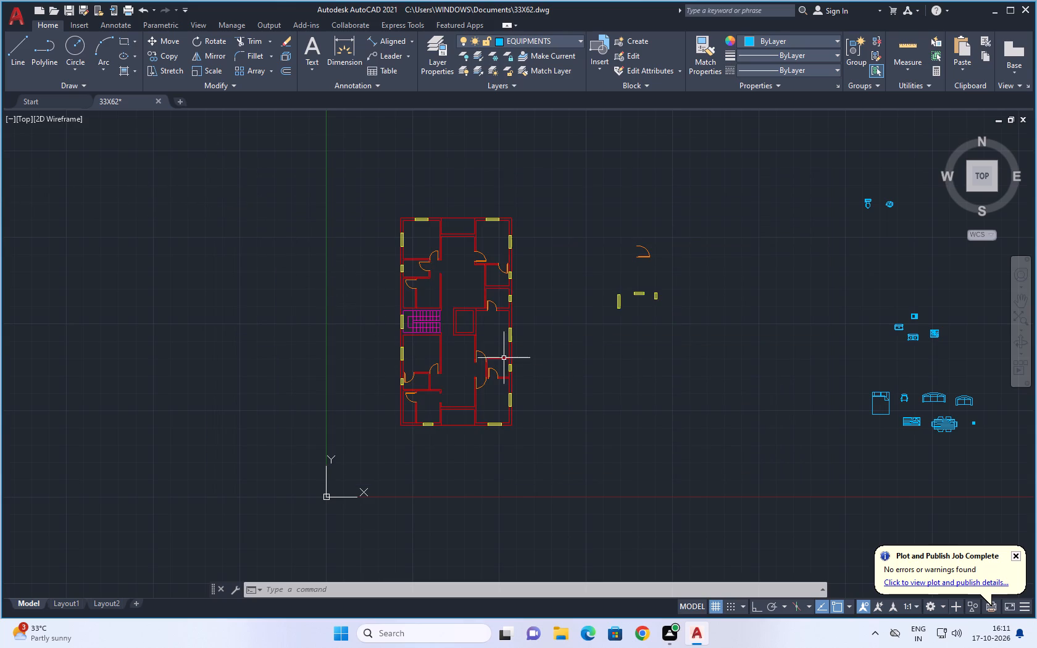
Copy the queen bed from its headboard midpoint into the northwest bedroom, centred on the north window with its head against the wall.
middle_click_drag(688, 402, 641, 372)
middle_click_drag(699, 322, 699, 322)
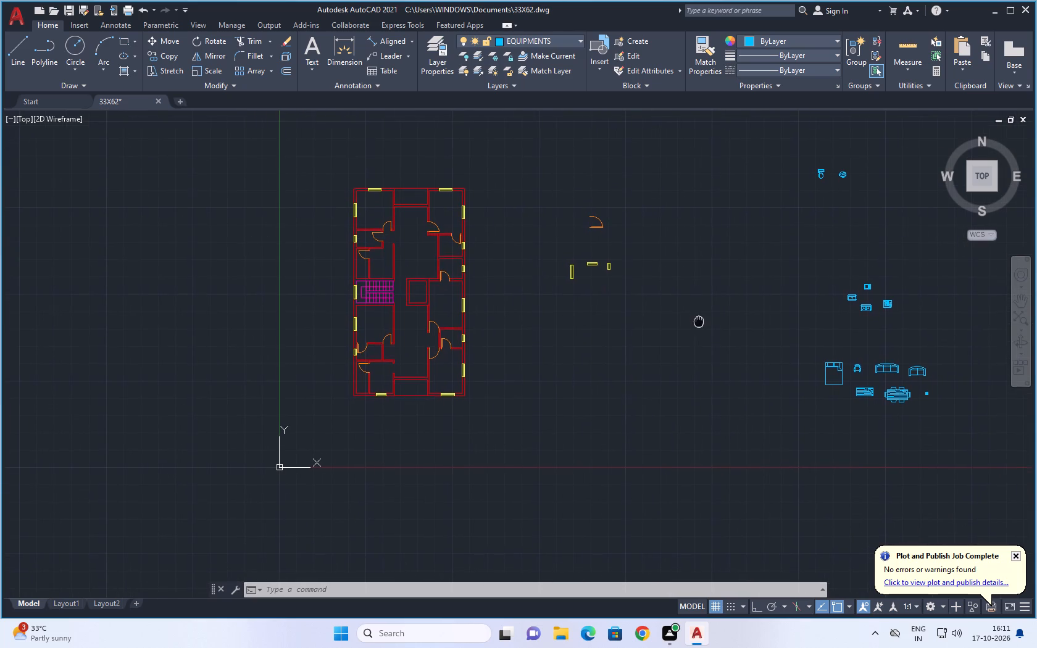
middle_click_drag(699, 322, 704, 393)
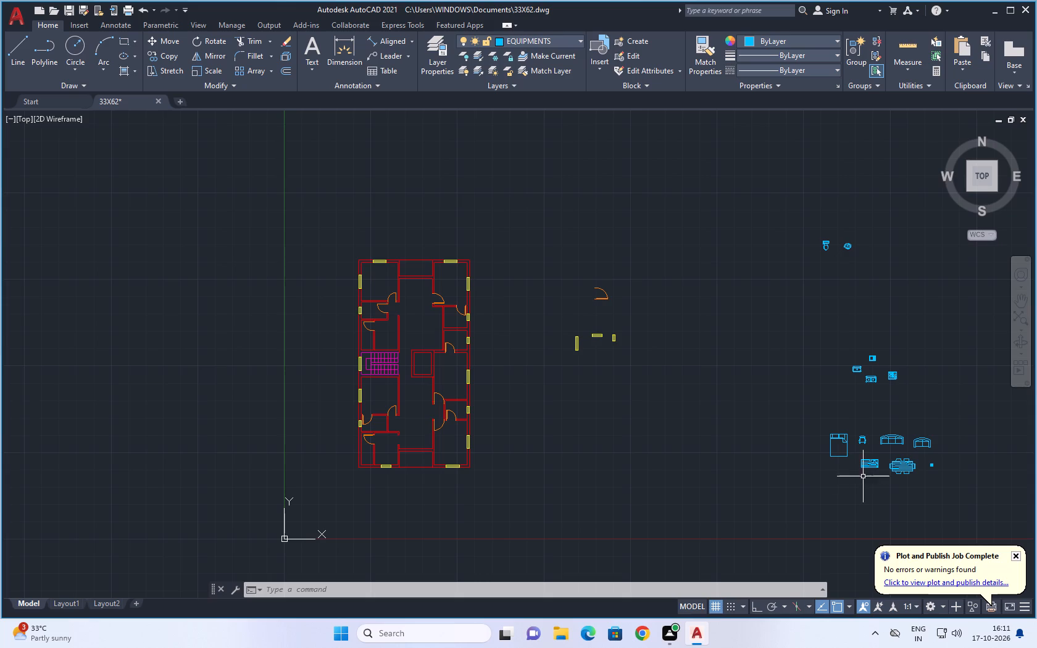
scroll(859, 441, "up", 2)
left_click_drag(842, 410, 827, 417)
left_click(760, 465)
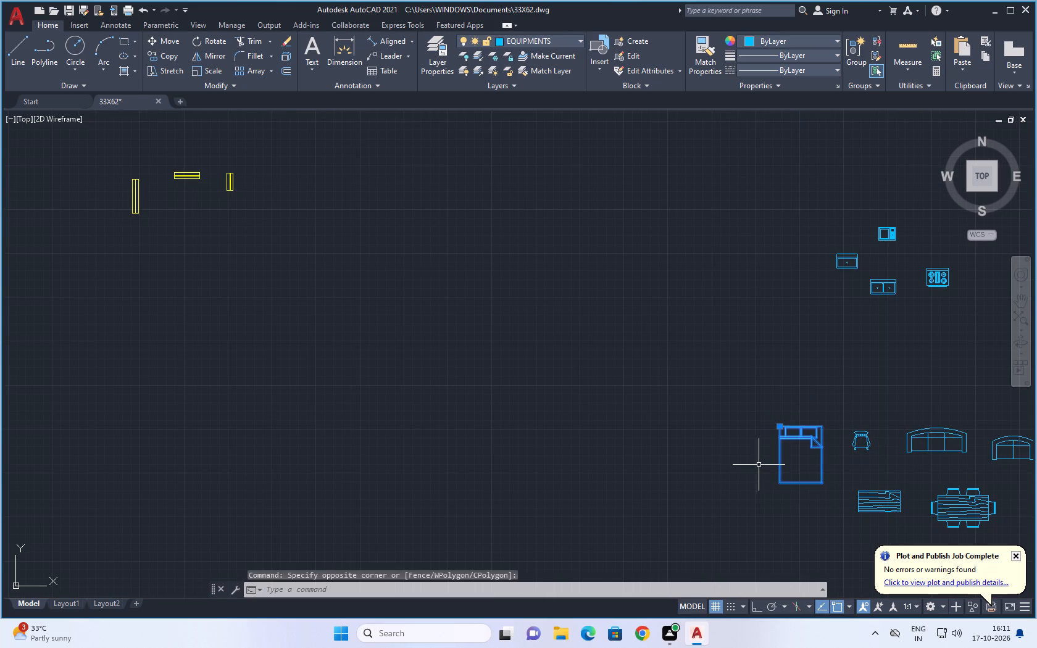
type("CO")
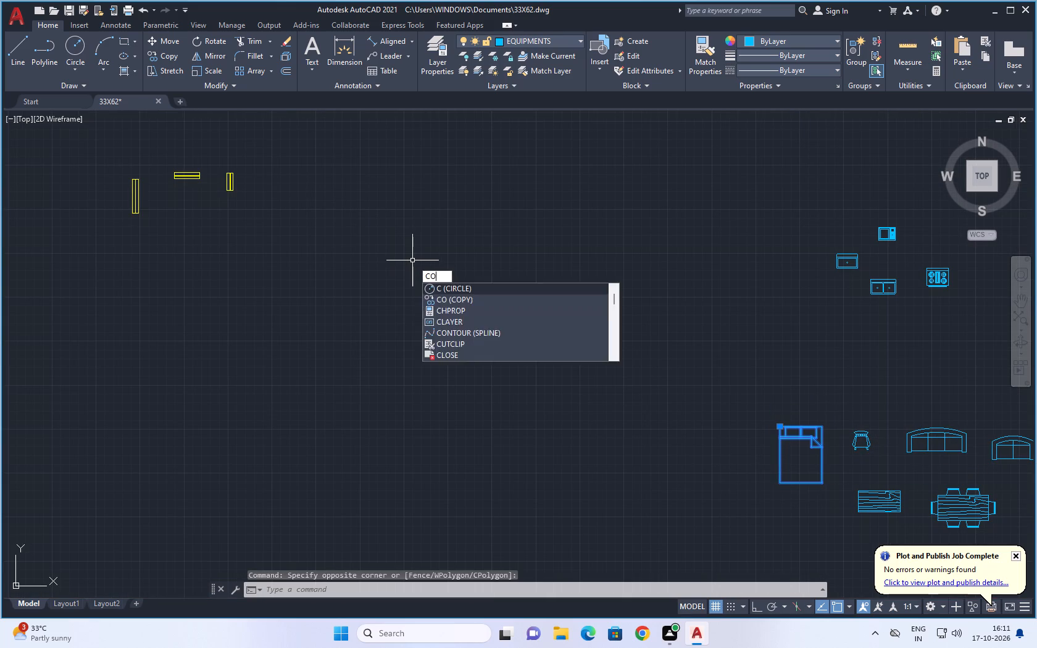
key("space")
scroll(771, 413, "up", 3)
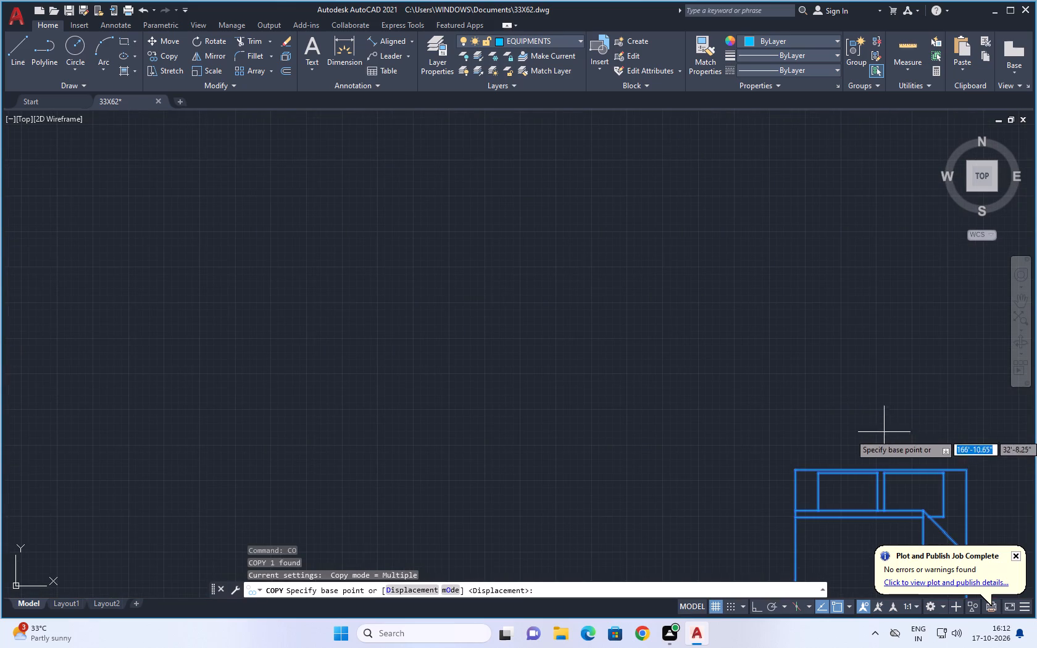
left_click(880, 469)
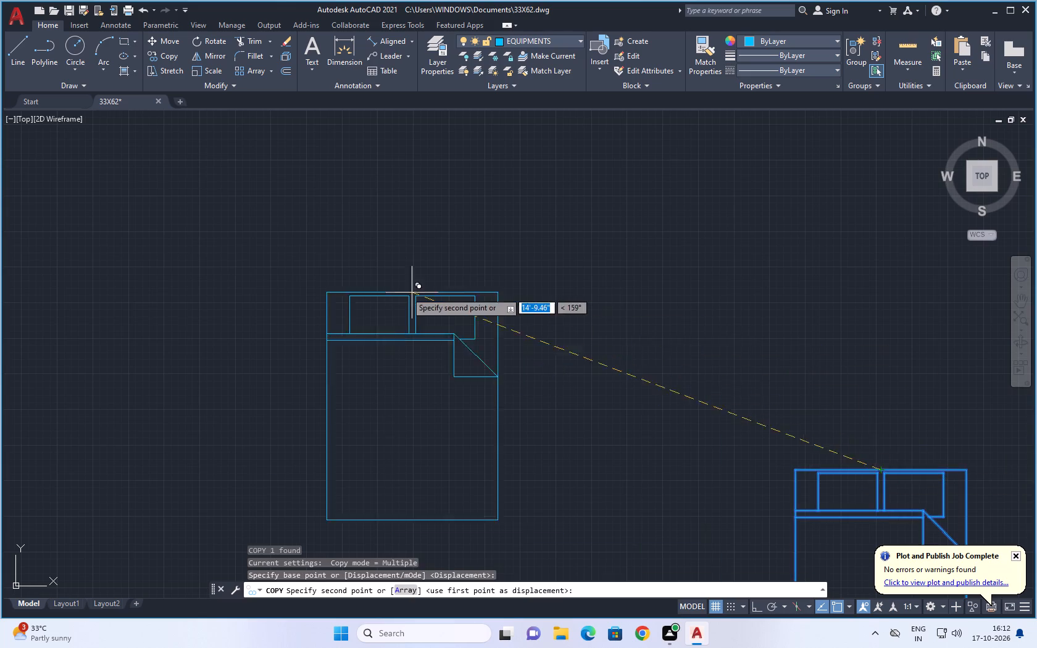
scroll(402, 299, "down", 5)
middle_click_drag(294, 313, 639, 373)
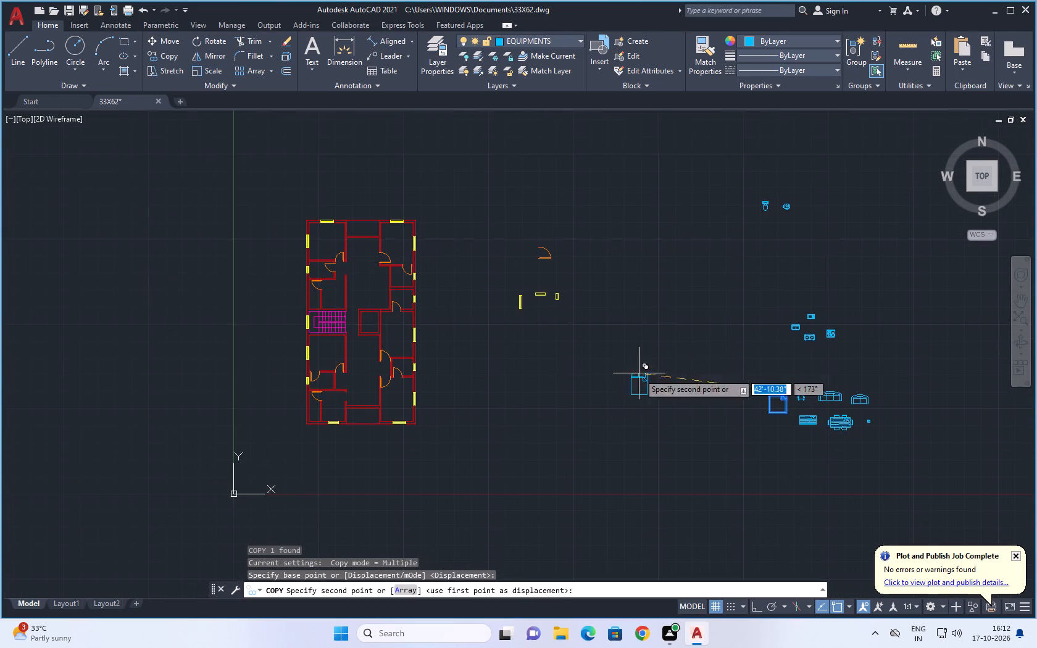
middle_click_drag(322, 244, 359, 314)
scroll(364, 301, "up", 3)
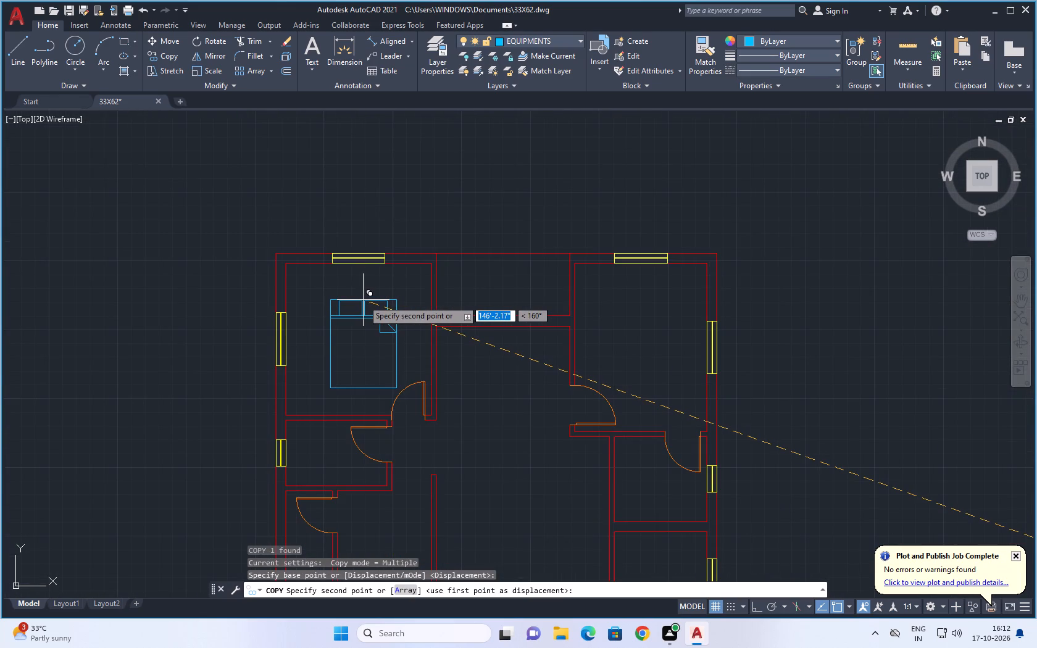
scroll(361, 293, "up", 2)
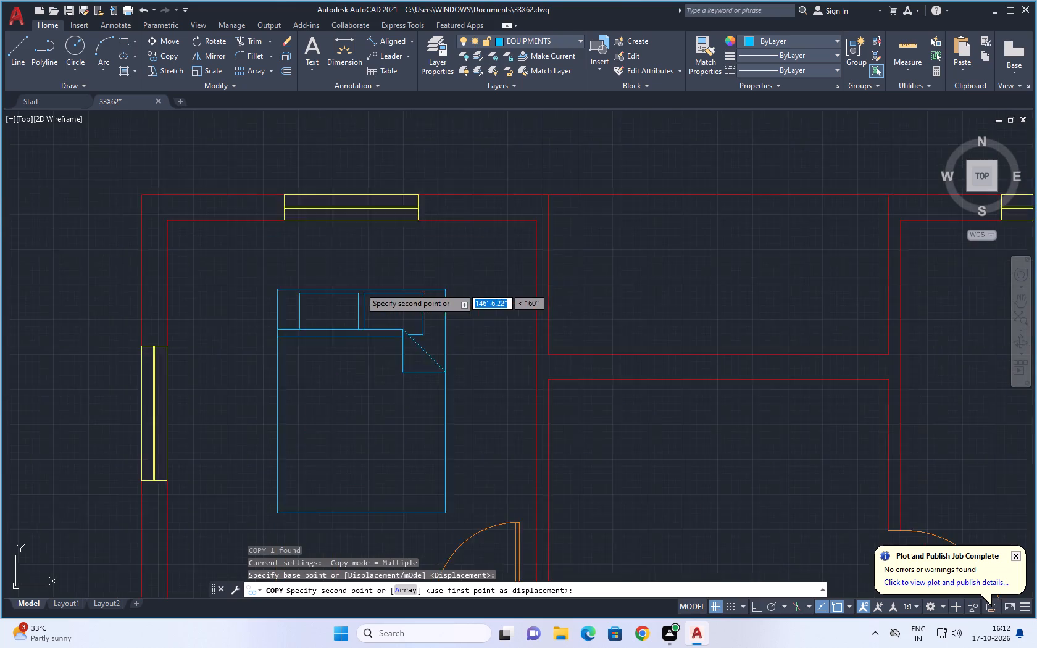
scroll(360, 288, "up", 1)
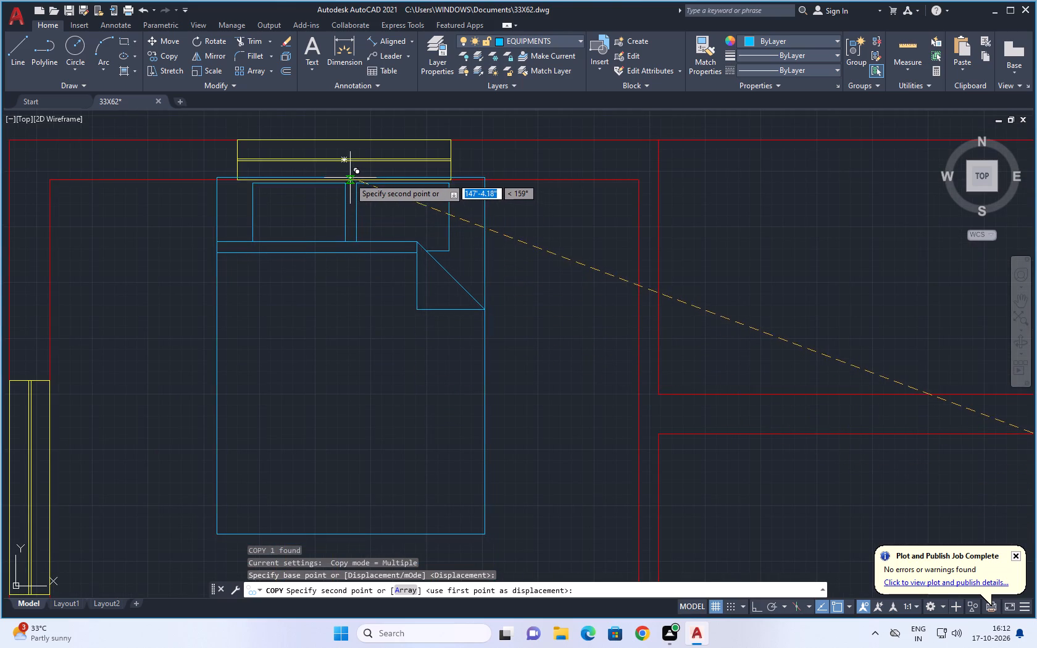
left_click(345, 177)
Place another copy of the bed in the northeast bedroom, centred on the north window with its head against the wall.
scroll(428, 226, "down", 5)
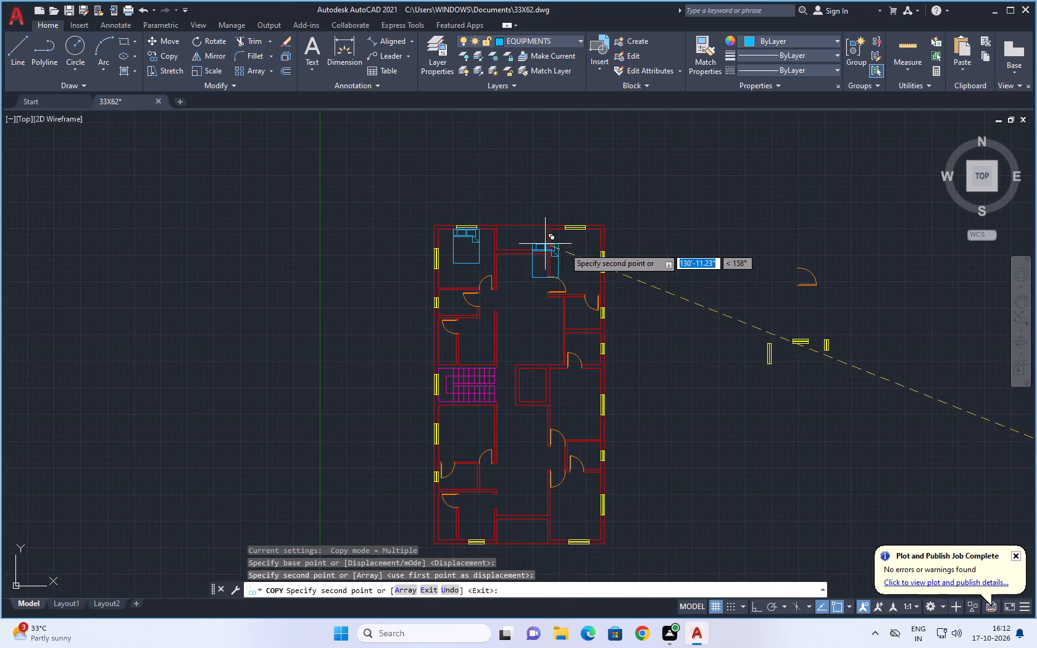
scroll(570, 233, "up", 5)
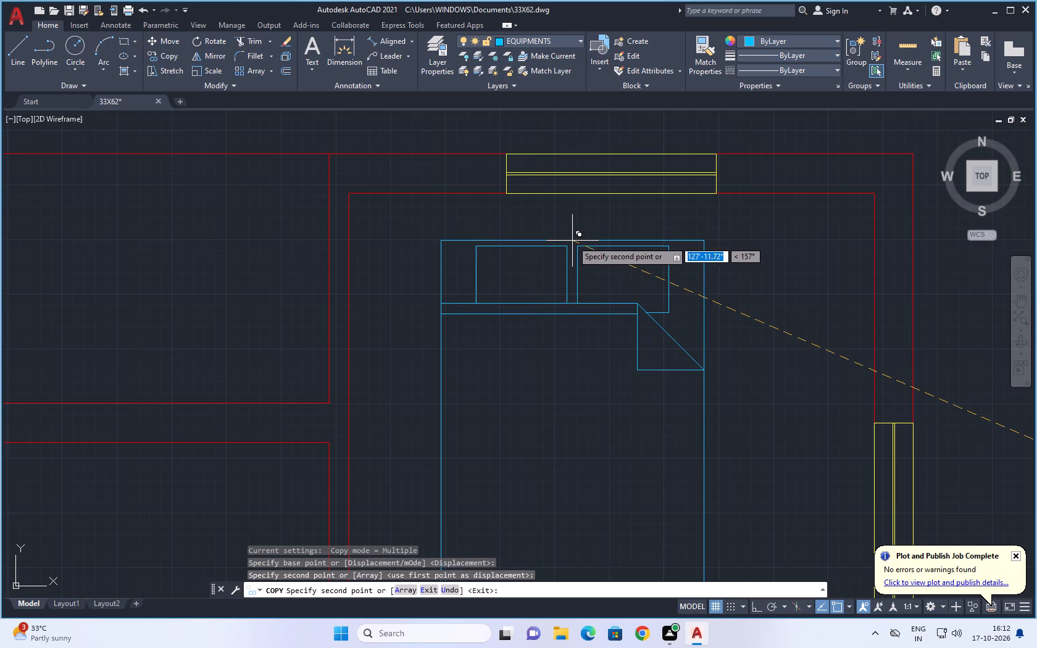
left_click(613, 192)
Place a further bed copy in the bedroom south of the staircase, centred on its north wall, and finish copying.
scroll(650, 235, "down", 4)
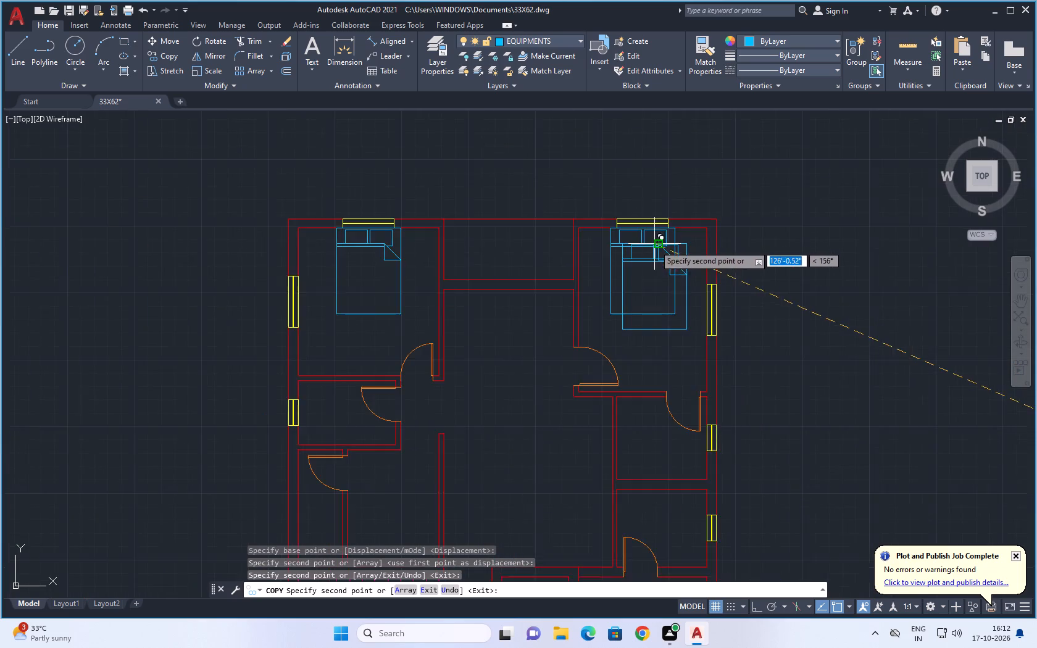
scroll(657, 250, "down", 1)
middle_click_drag(702, 267, 704, 194)
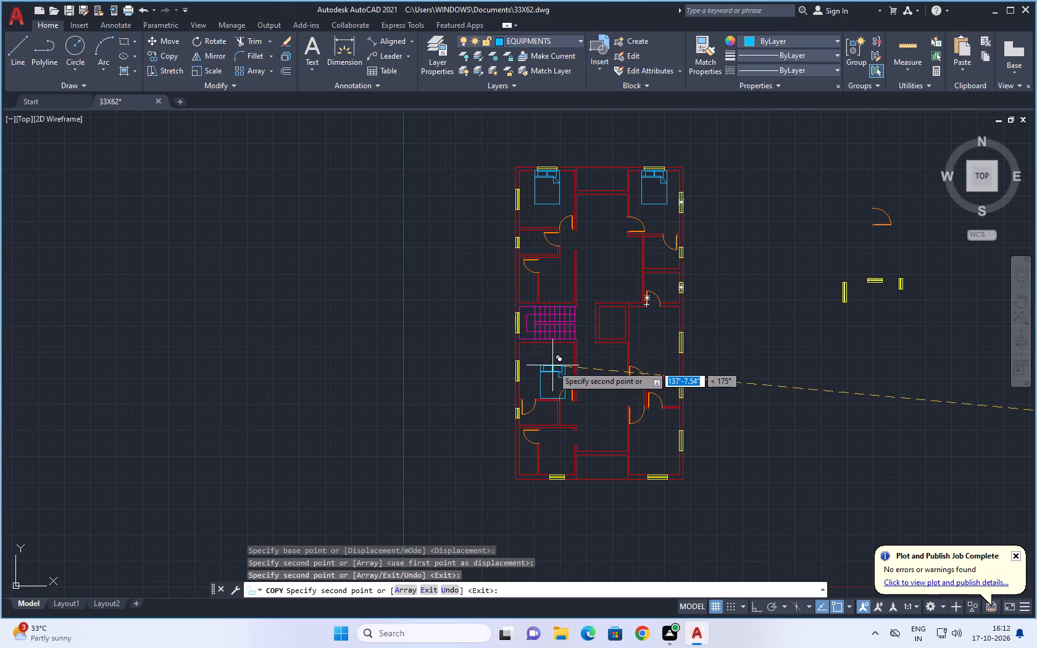
scroll(552, 365, "up", 3)
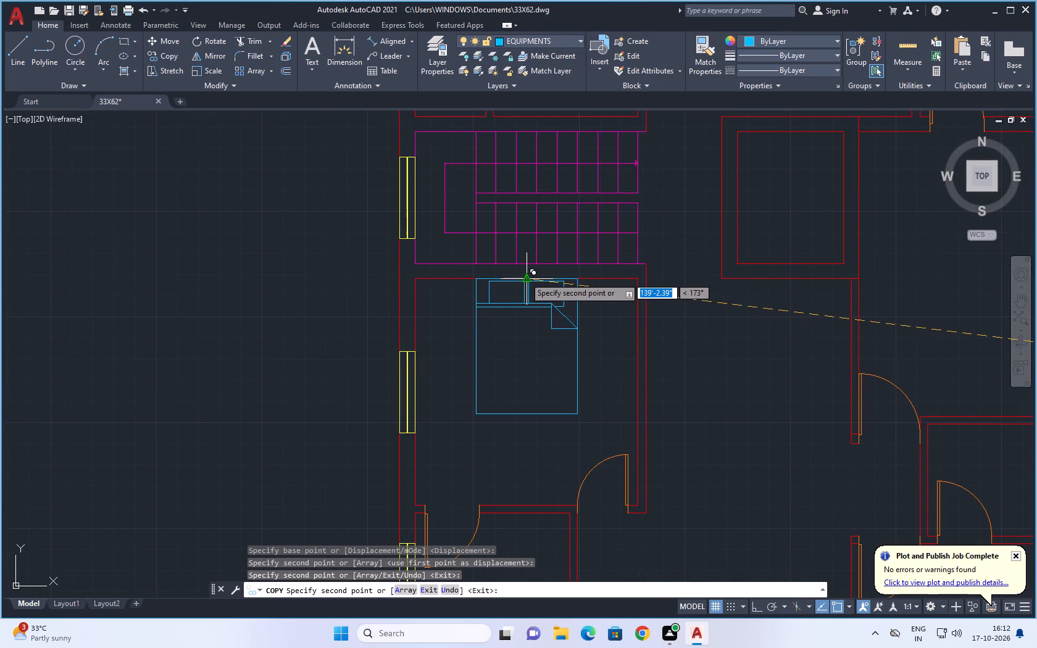
left_click(525, 277)
scroll(589, 329, "down", 4)
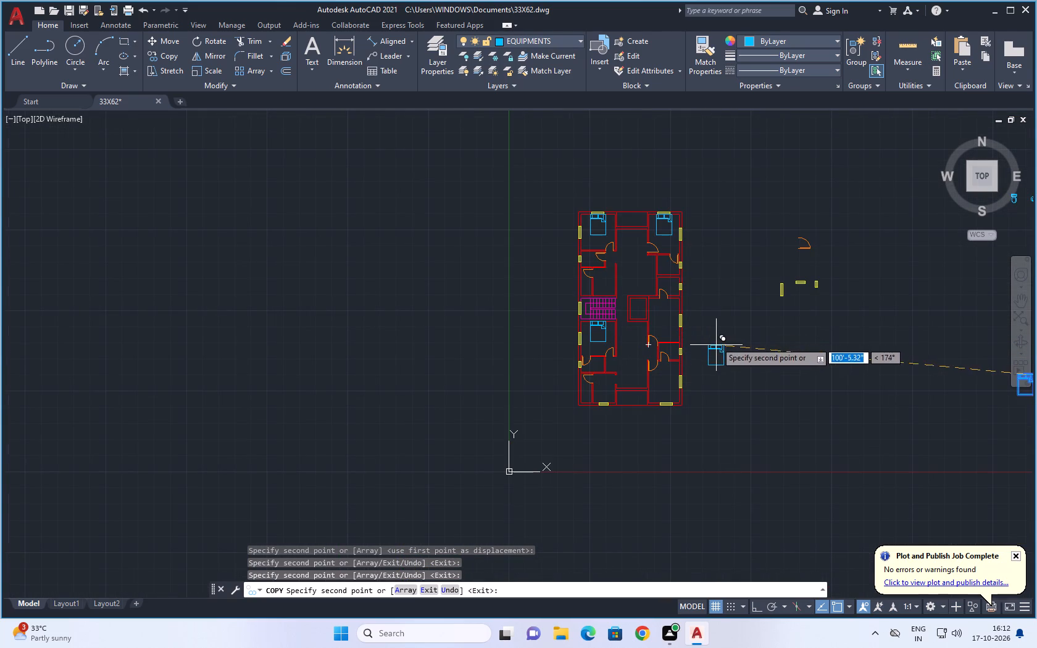
middle_click_drag(714, 324, 709, 291)
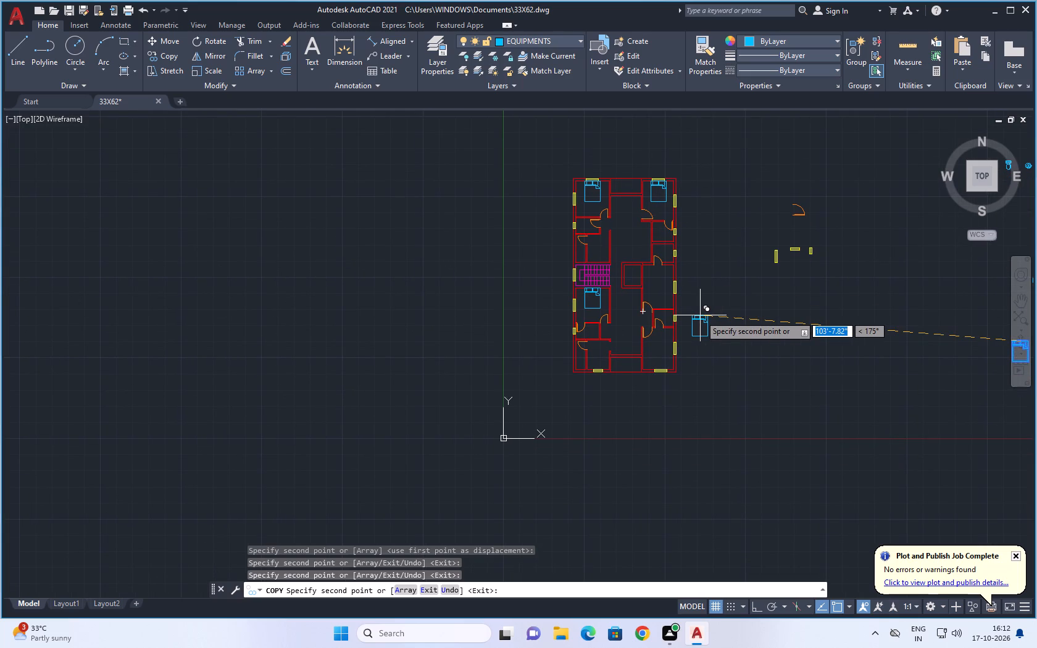
scroll(764, 355, "down", 1)
middle_click_drag(764, 346, 733, 347)
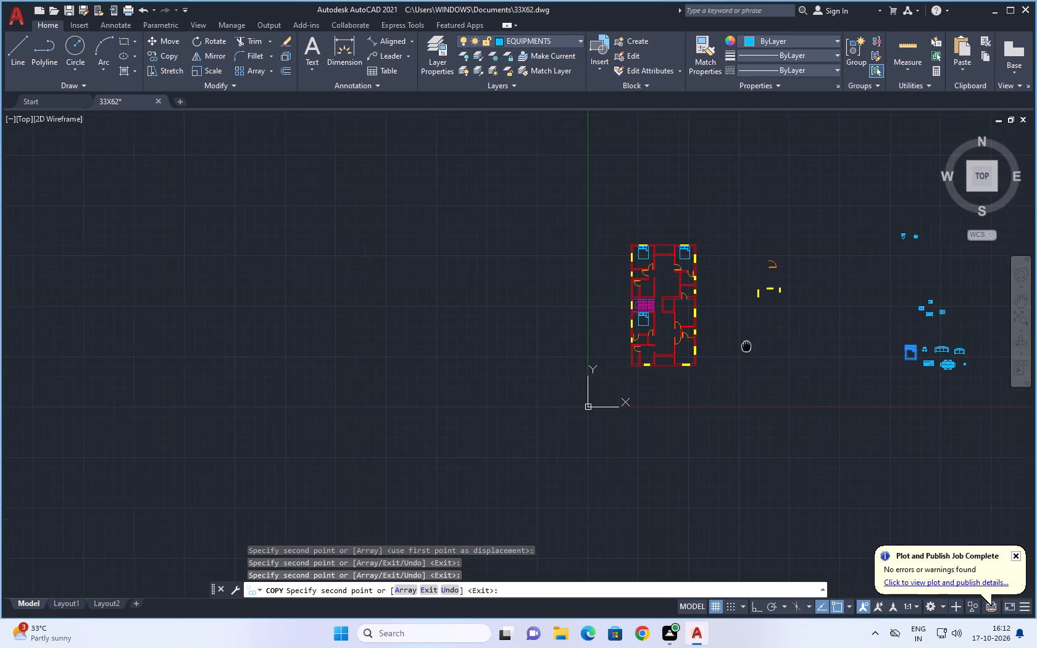
middle_click_drag(733, 347, 664, 347)
scroll(689, 330, "up", 1)
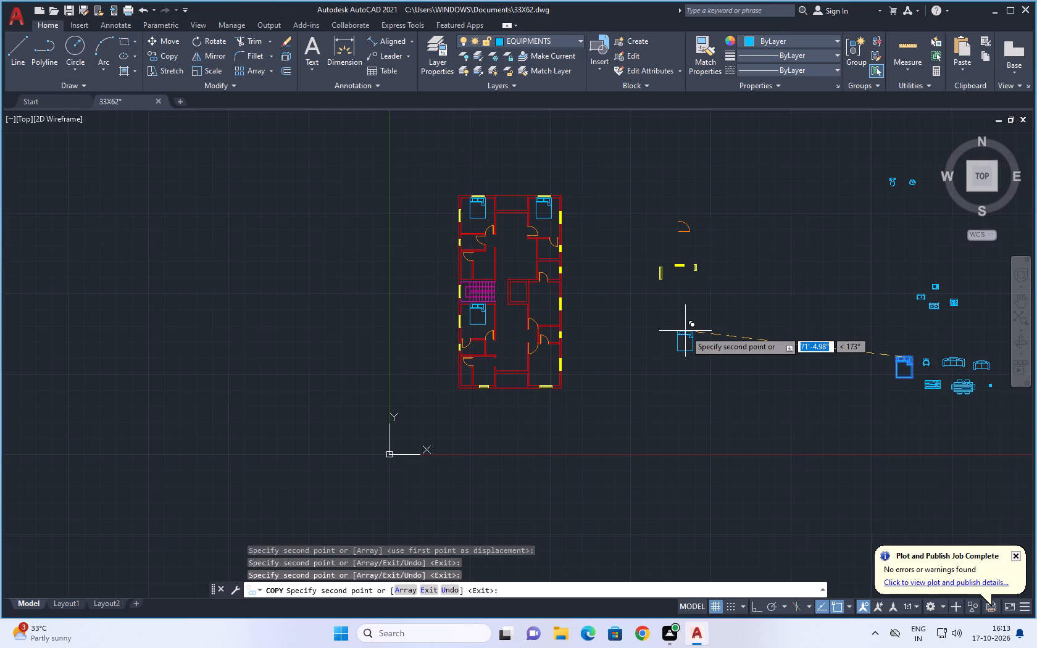
middle_click_drag(819, 362, 680, 363)
scroll(706, 376, "up", 1)
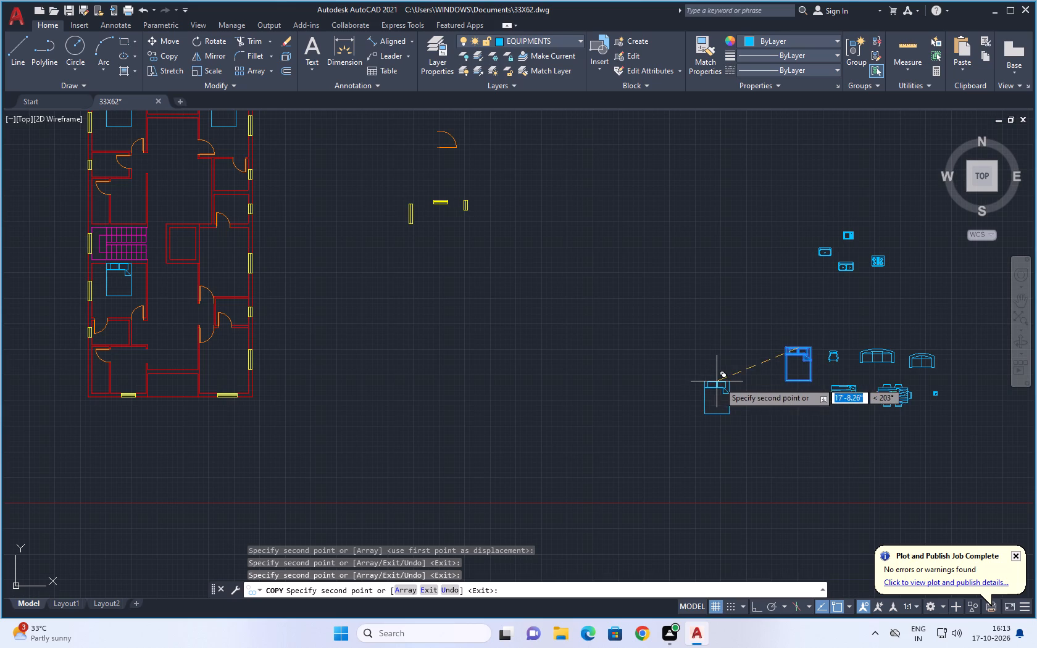
key("Escape")
key("Escape")
Rotate the source queen bed beside the plan by 270 degrees about its northeast corner so its head faces east.
left_click(815, 375)
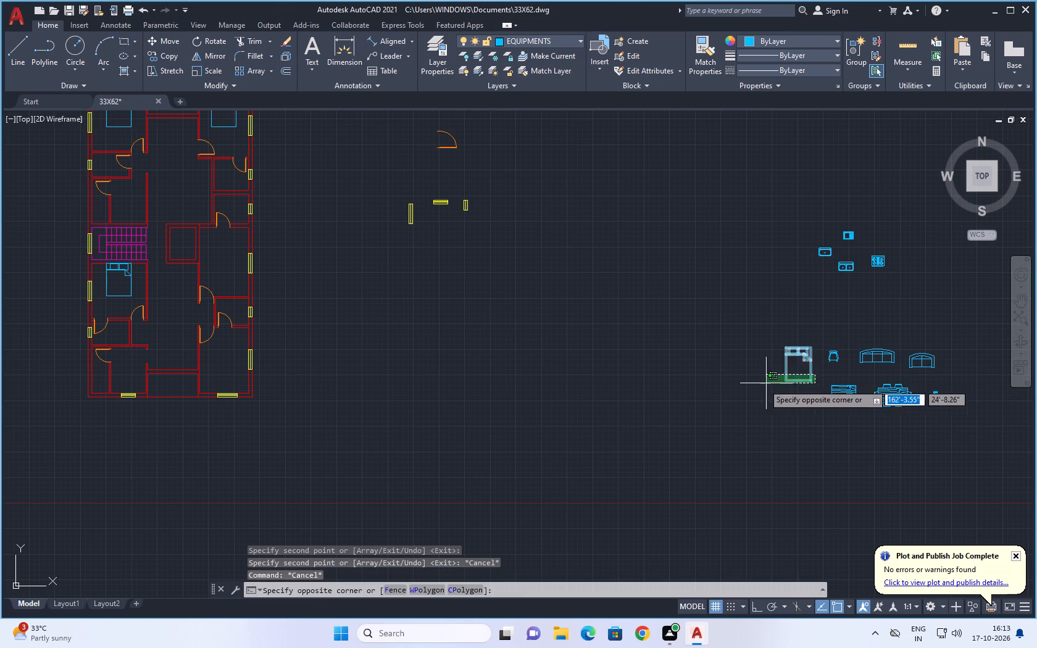
left_click(760, 384)
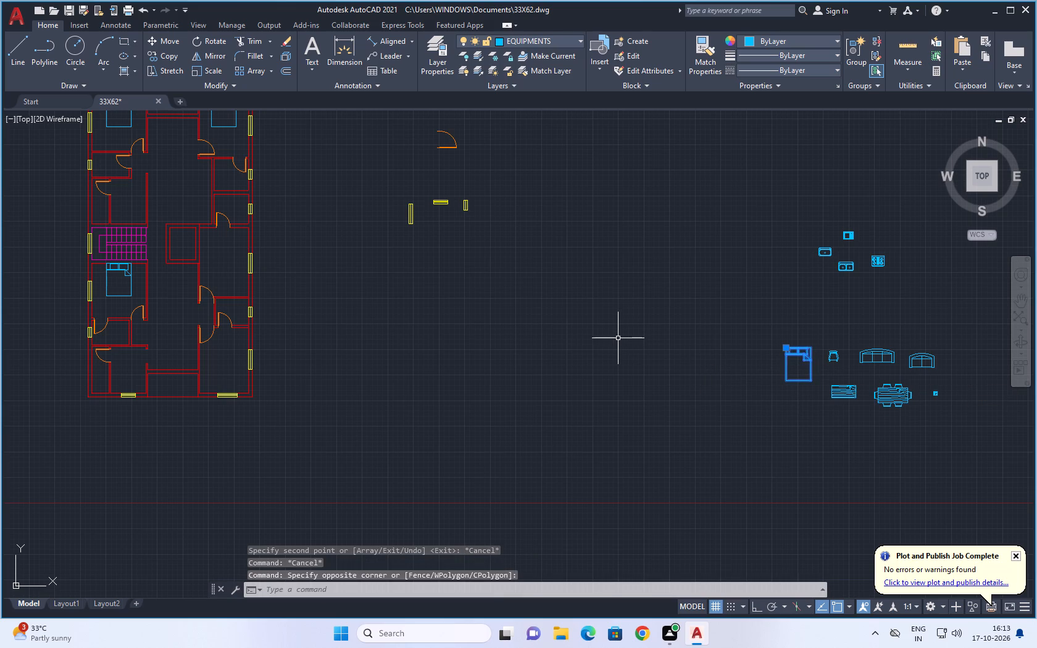
key("r")
key("o")
key("space")
scroll(807, 346, "up", 1)
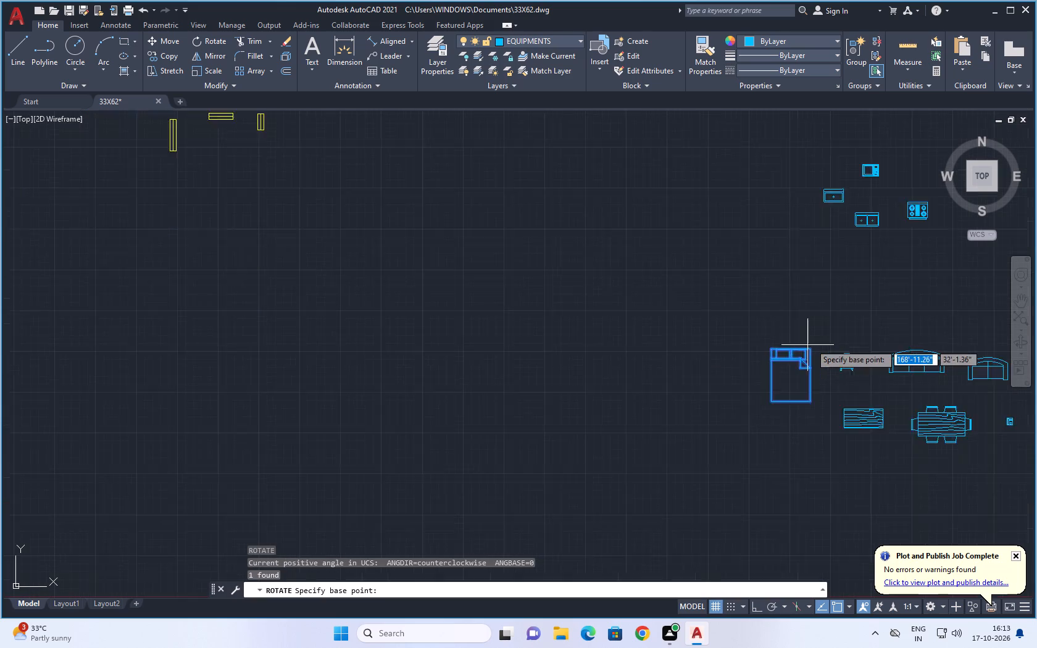
scroll(811, 344, "up", 1)
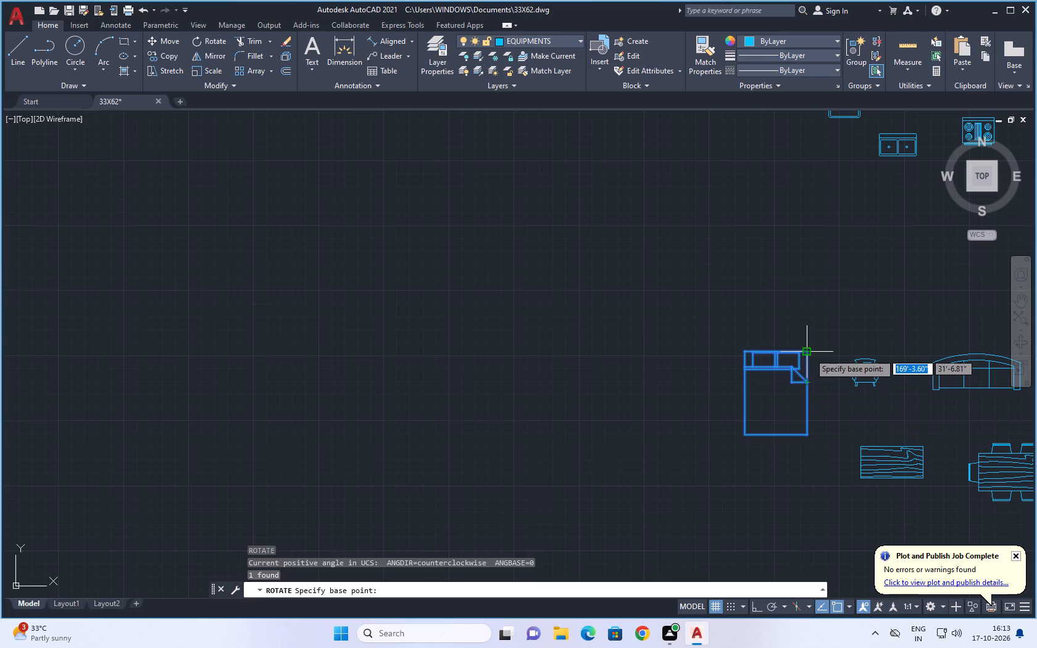
left_click(809, 353)
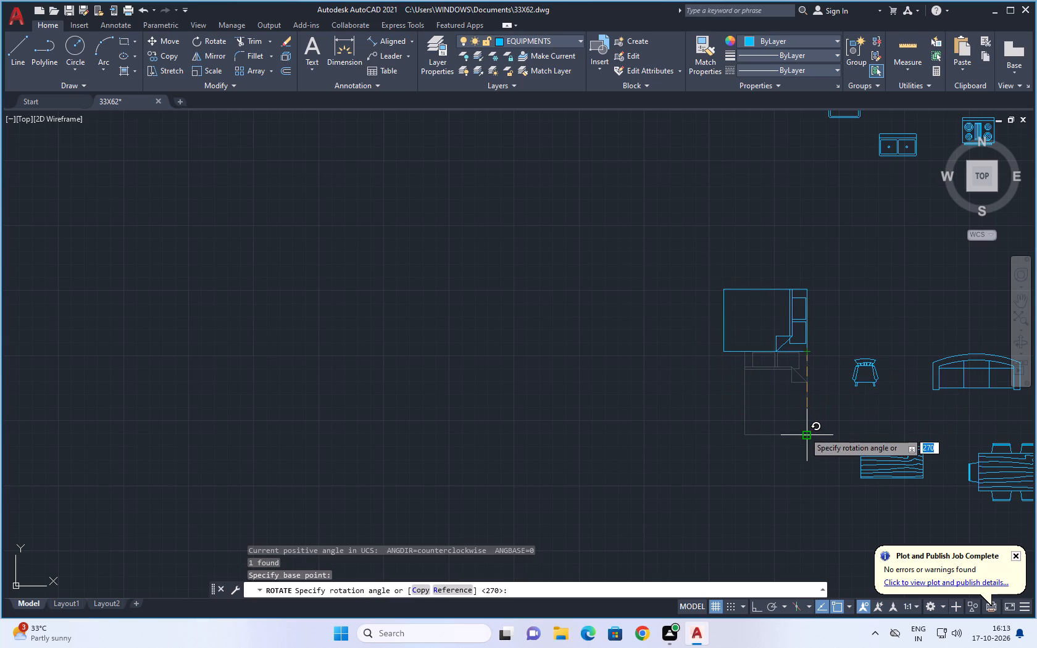
left_click(804, 432)
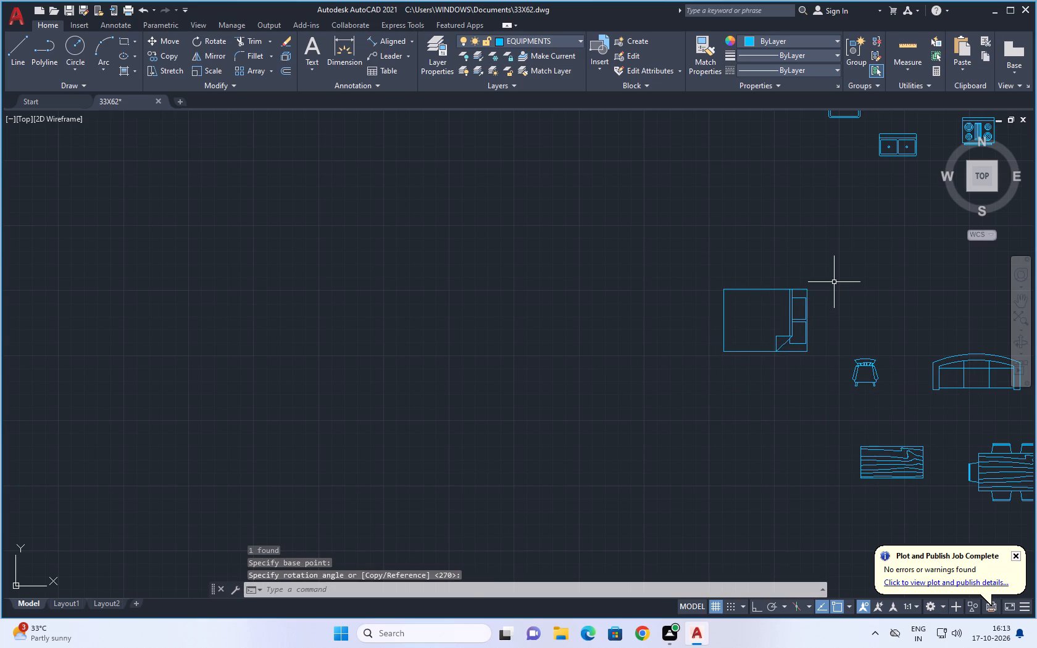
Copy the rotated bed from its headboard midpoint into the middle east bedroom, centred on the east window.
left_click(834, 281)
left_click(692, 352)
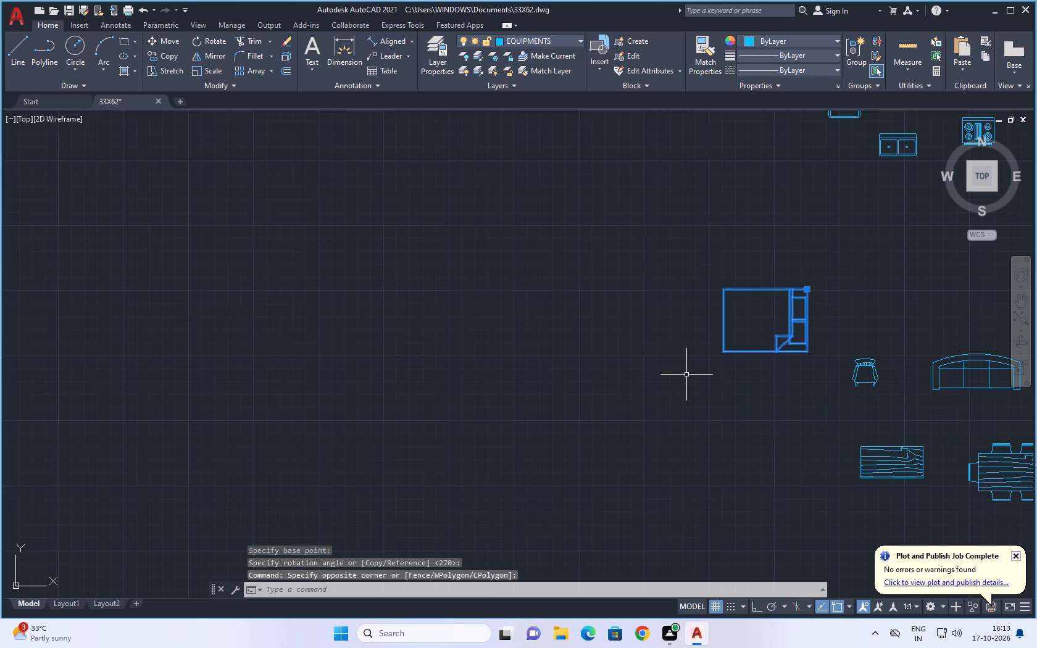
type("CO")
key("space")
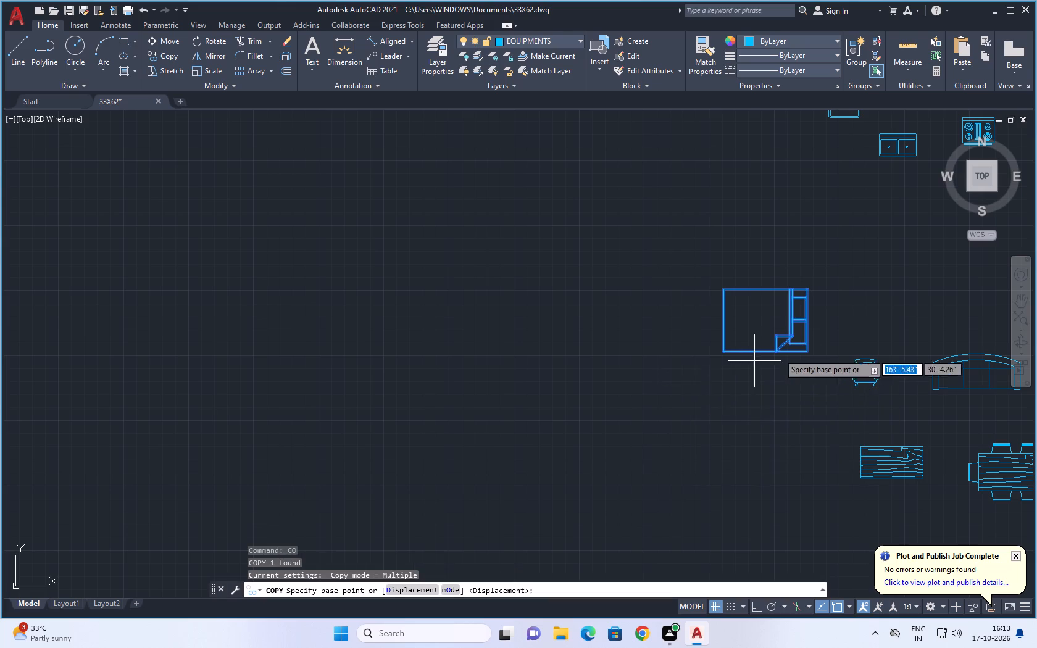
scroll(805, 333, "up", 4)
left_click(796, 270)
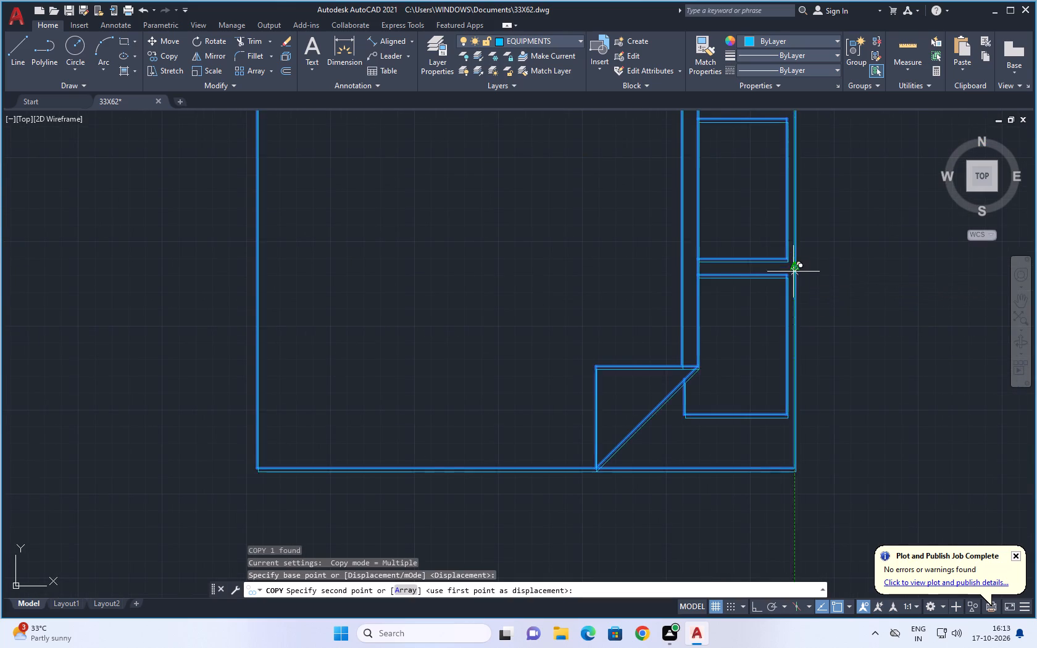
scroll(310, 334, "down", 8)
middle_click_drag(249, 380, 515, 360)
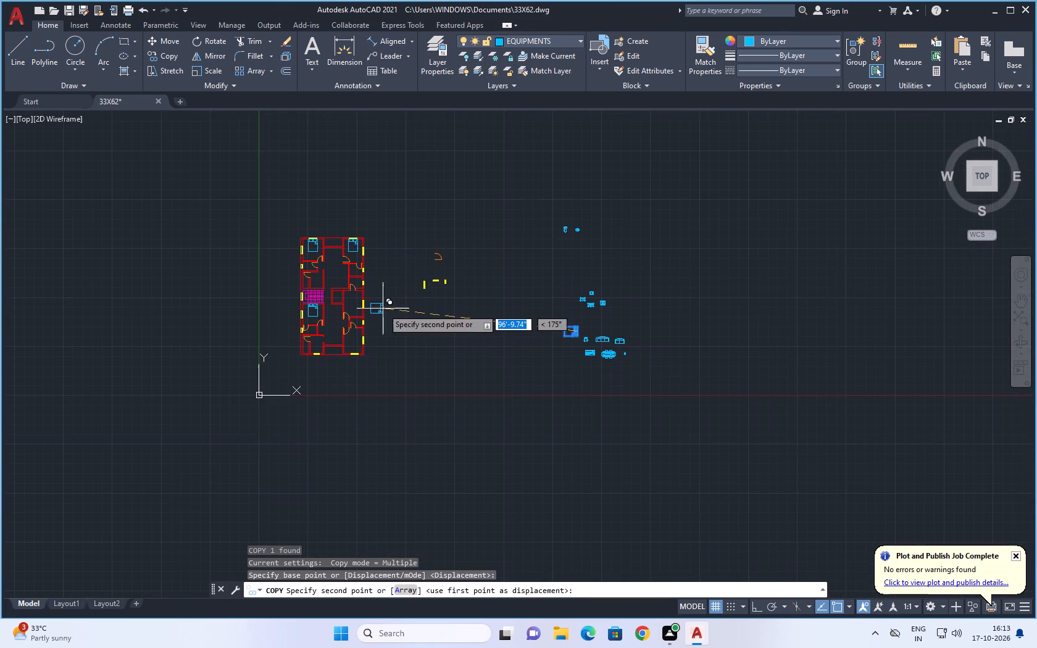
scroll(343, 299, "up", 5)
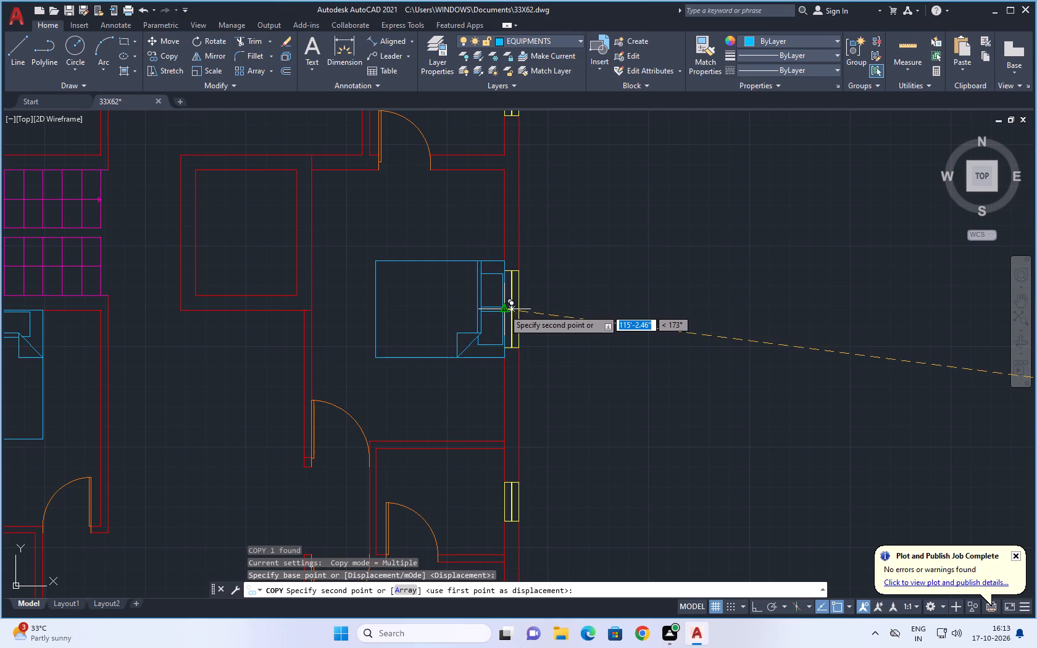
left_click(504, 309)
Place another copy of the rotated bed in the southeast bedroom, centred on the east window with its head against the wall.
scroll(612, 326, "down", 2)
middle_click_drag(612, 371, 598, 262)
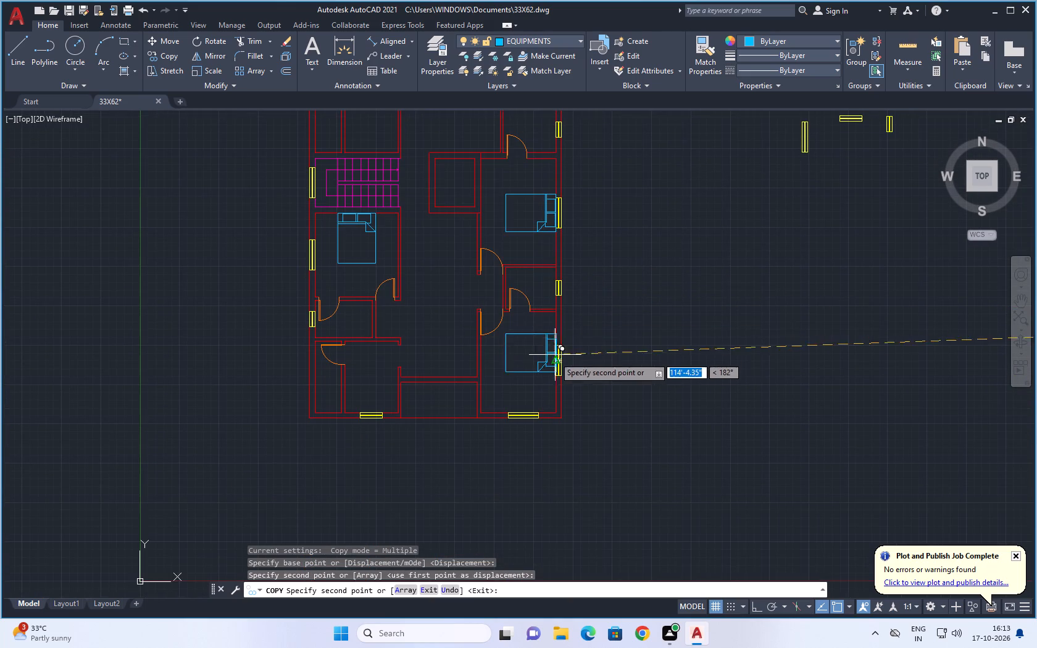
scroll(551, 363, "up", 2)
left_click(560, 360)
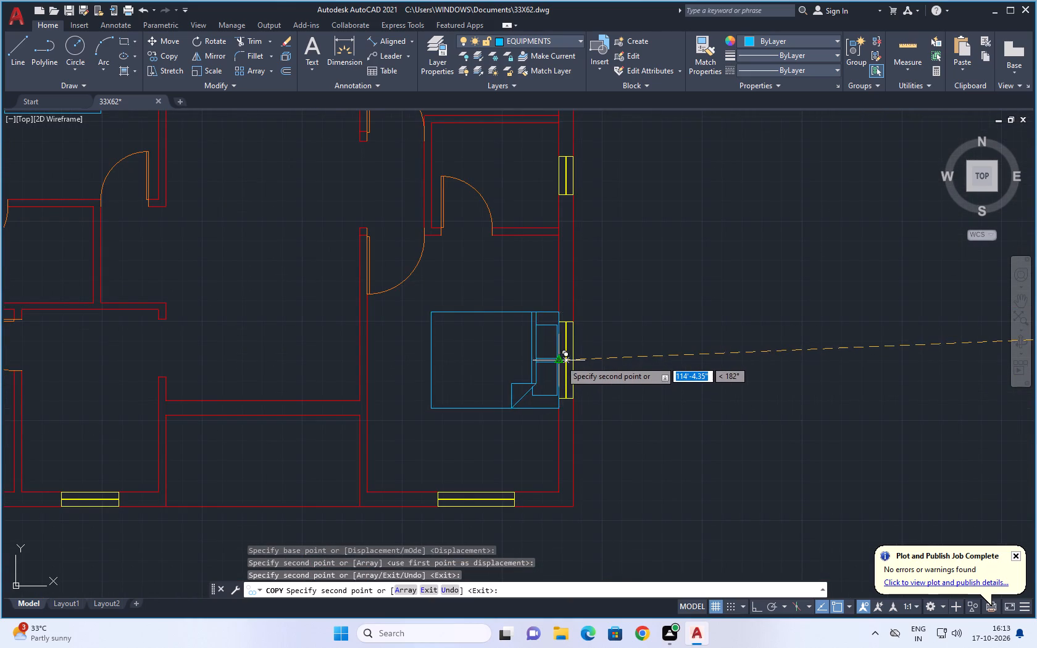
scroll(663, 368, "down", 2)
middle_click_drag(728, 347, 627, 390)
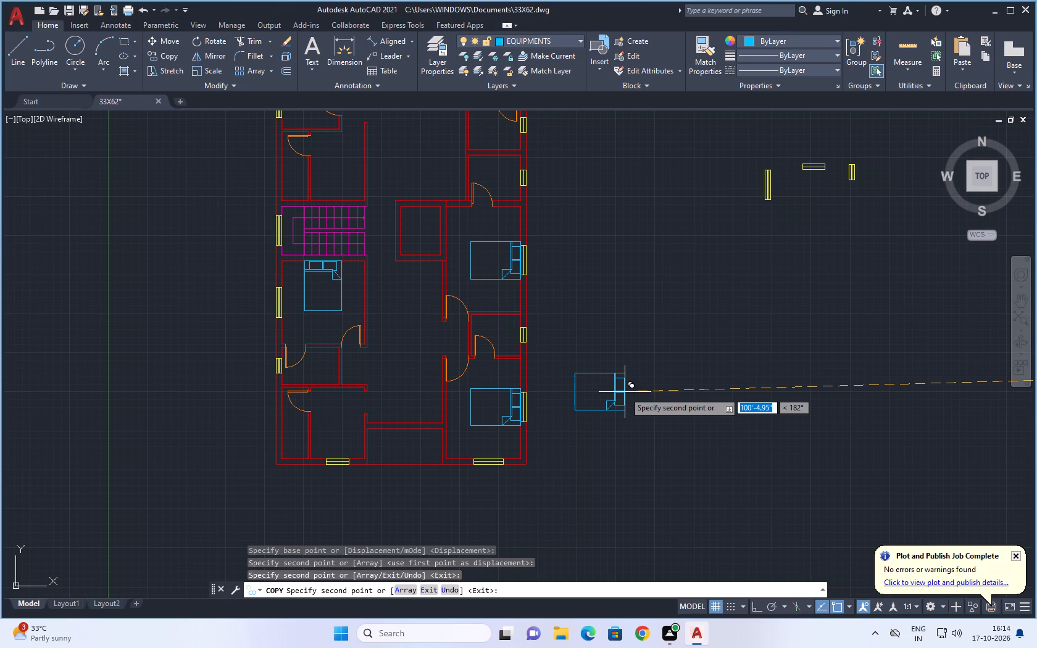
Finish copying the rotated bed without placing any further copies.
scroll(696, 415, "down", 1)
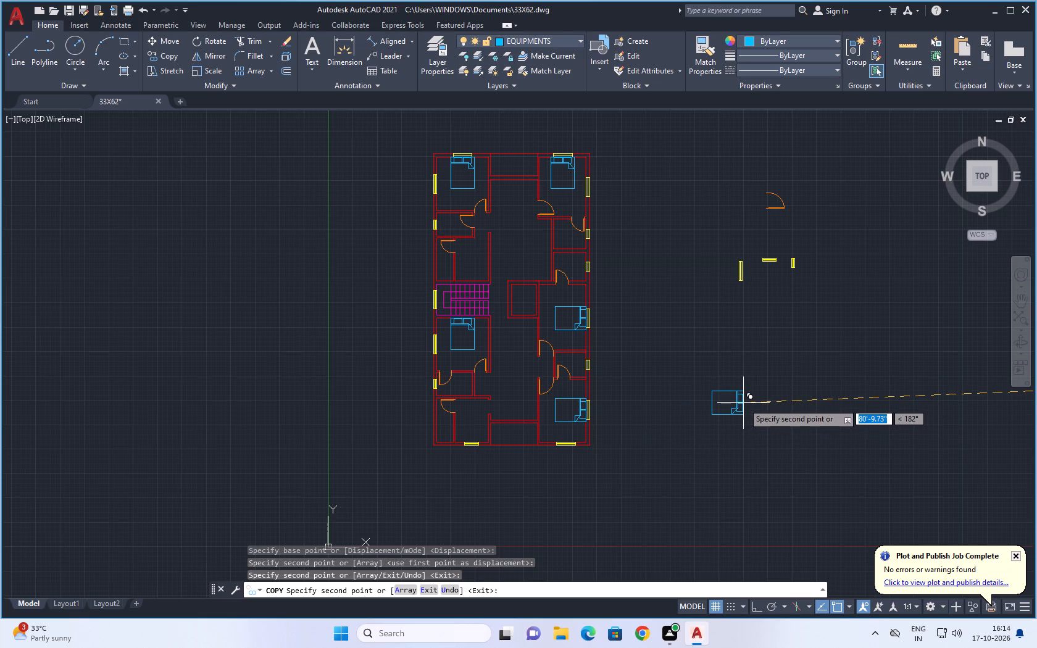
scroll(674, 394, "up", 1)
key("Escape")
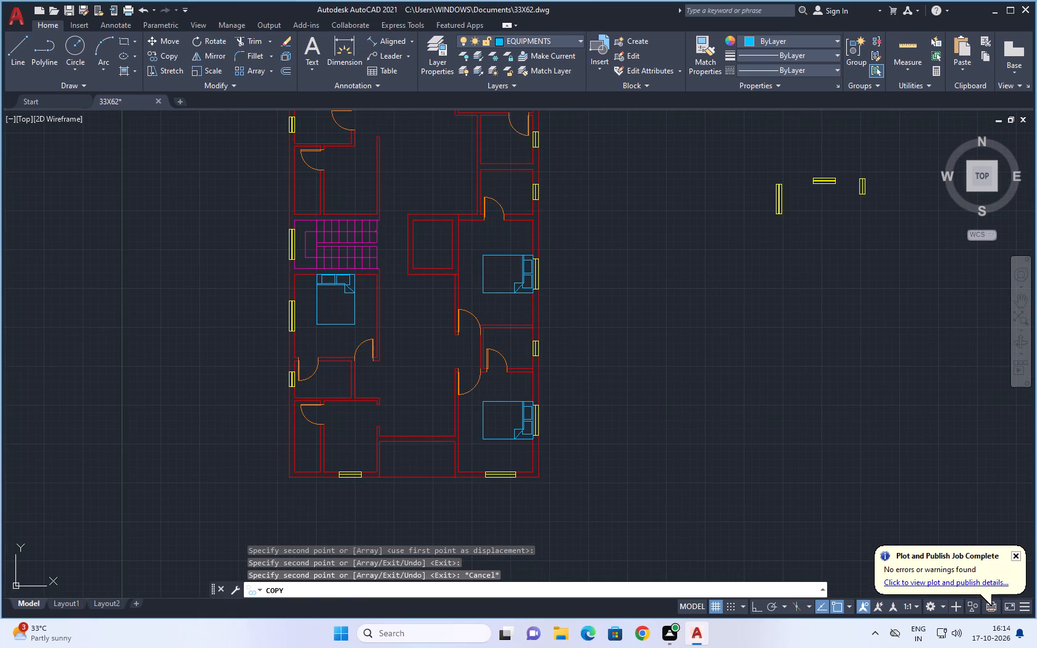
key("Escape")
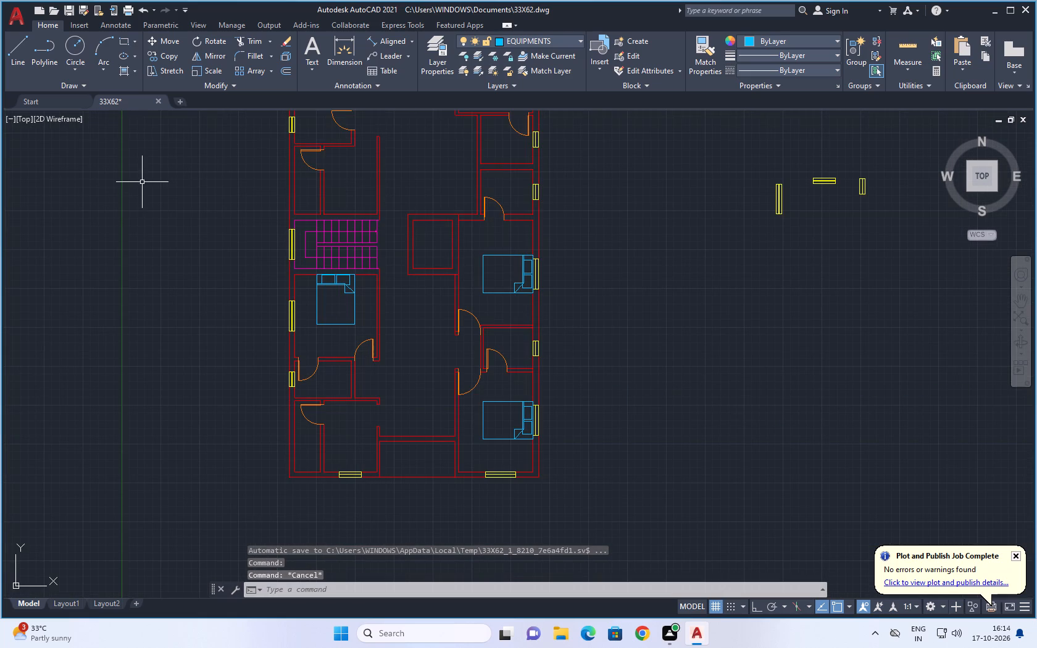
Offset the inner faces of the south, west and east walls 2' into the southwest kitchen as counter lines.
scroll(348, 202, "down", 1)
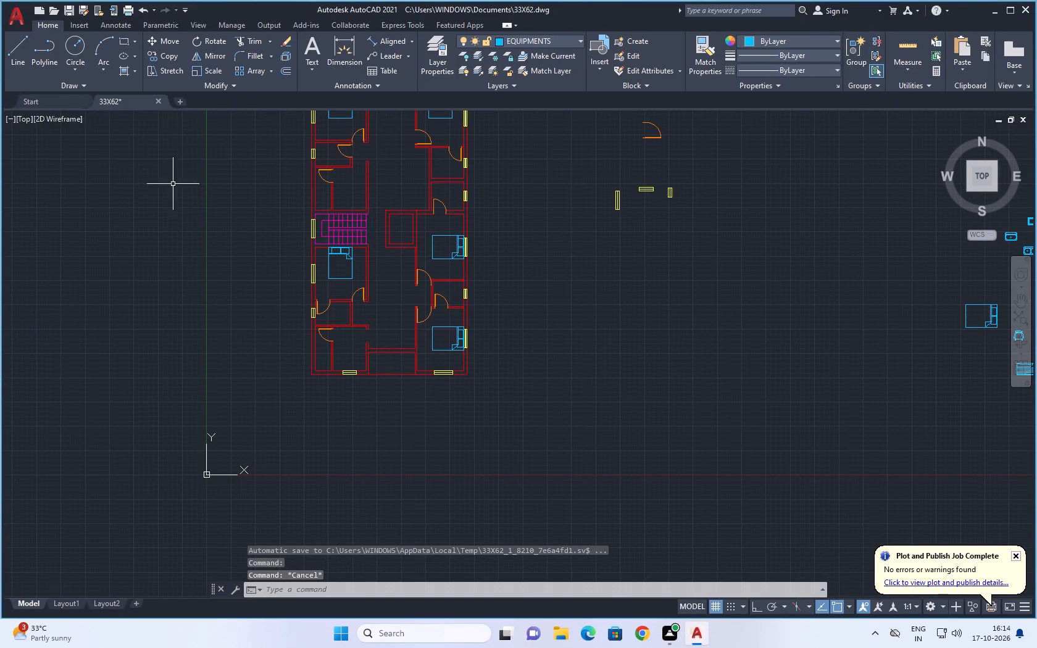
key("o")
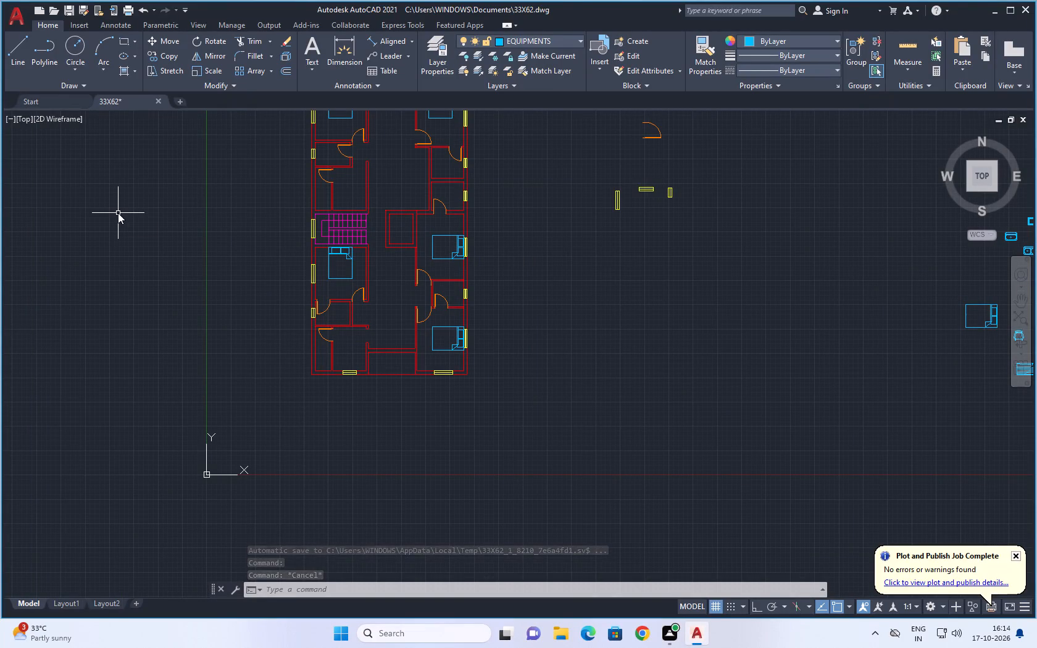
key("Return")
type("2'")
key("Return")
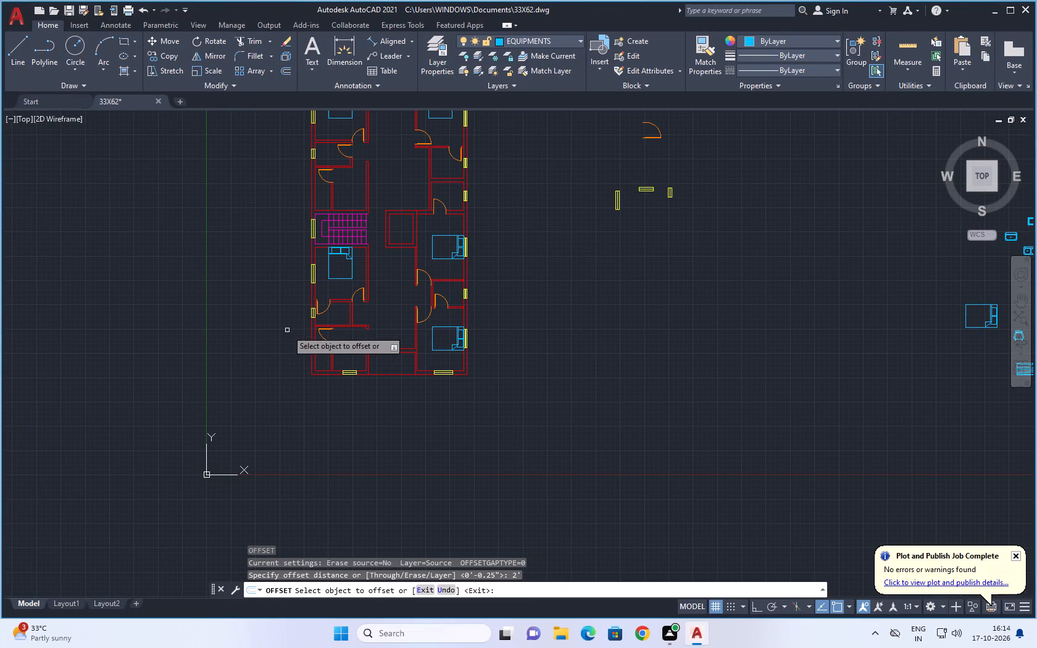
scroll(321, 354, "up", 3)
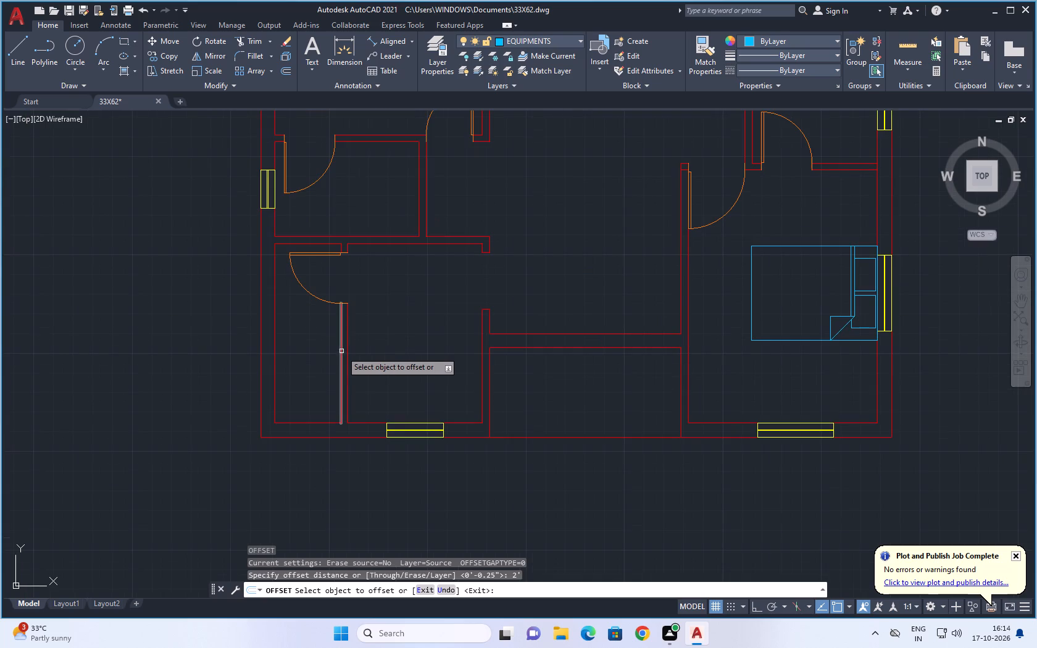
left_click(367, 423)
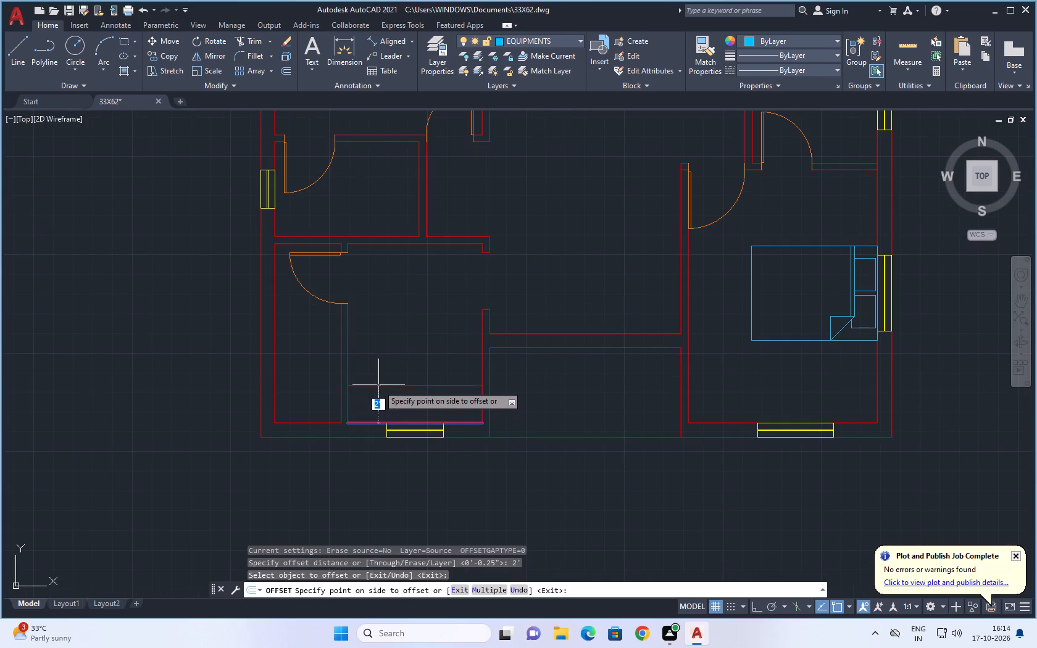
left_click(379, 383)
left_click(348, 371)
left_click(381, 369)
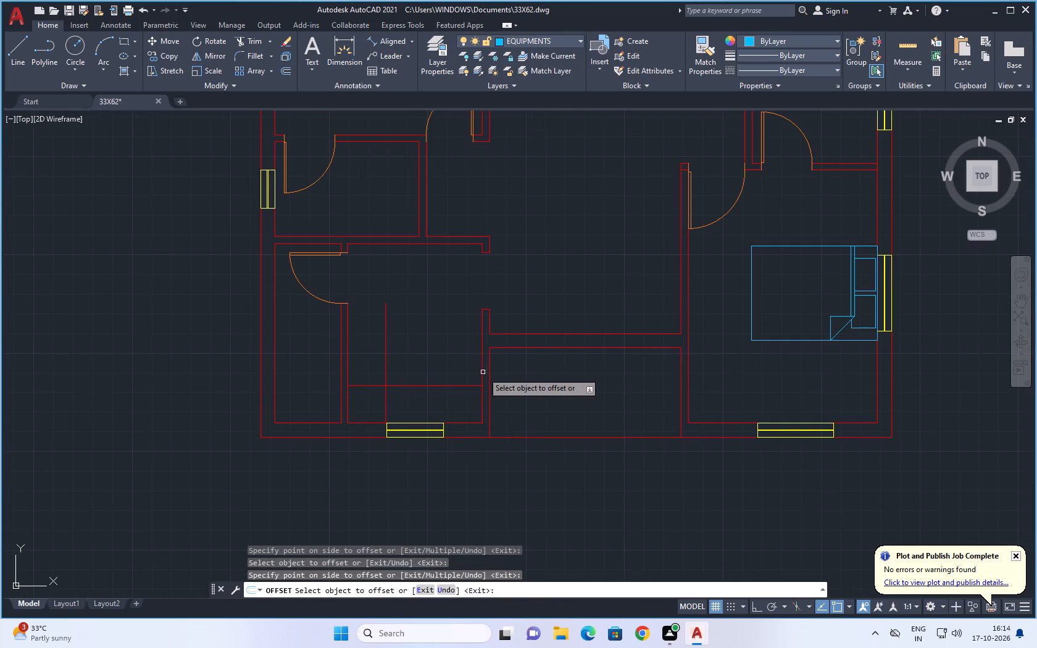
left_click(481, 370)
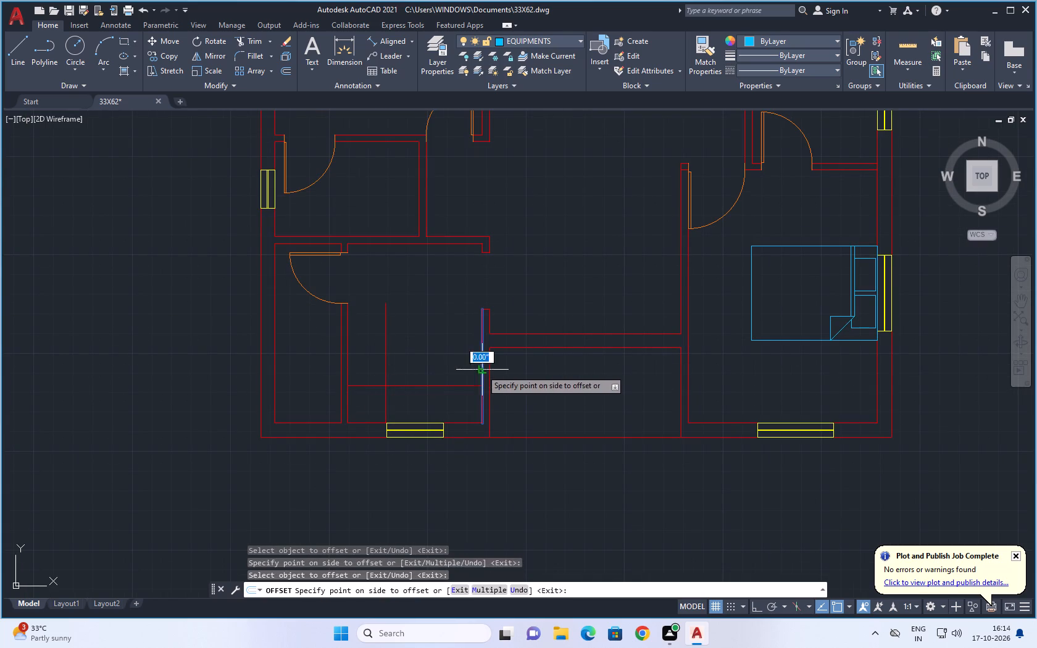
left_click(454, 370)
Offset the inner faces of the south, east and west walls 2' into the kitchen north of the staircase.
scroll(451, 332, "down", 2)
middle_click_drag(479, 304, 481, 358)
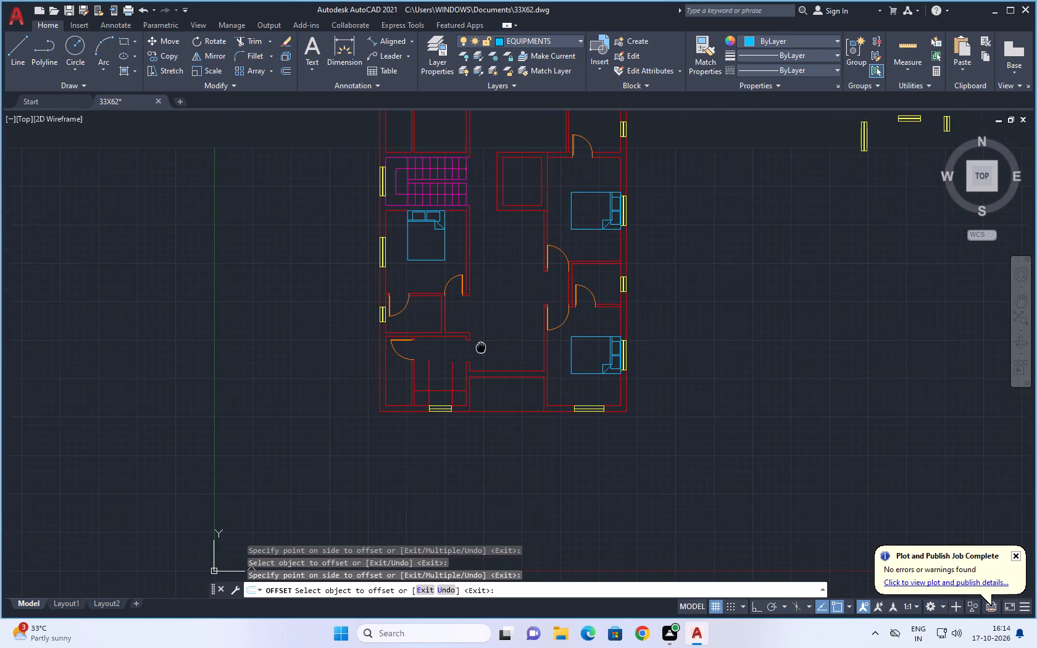
middle_click_drag(481, 358, 481, 412)
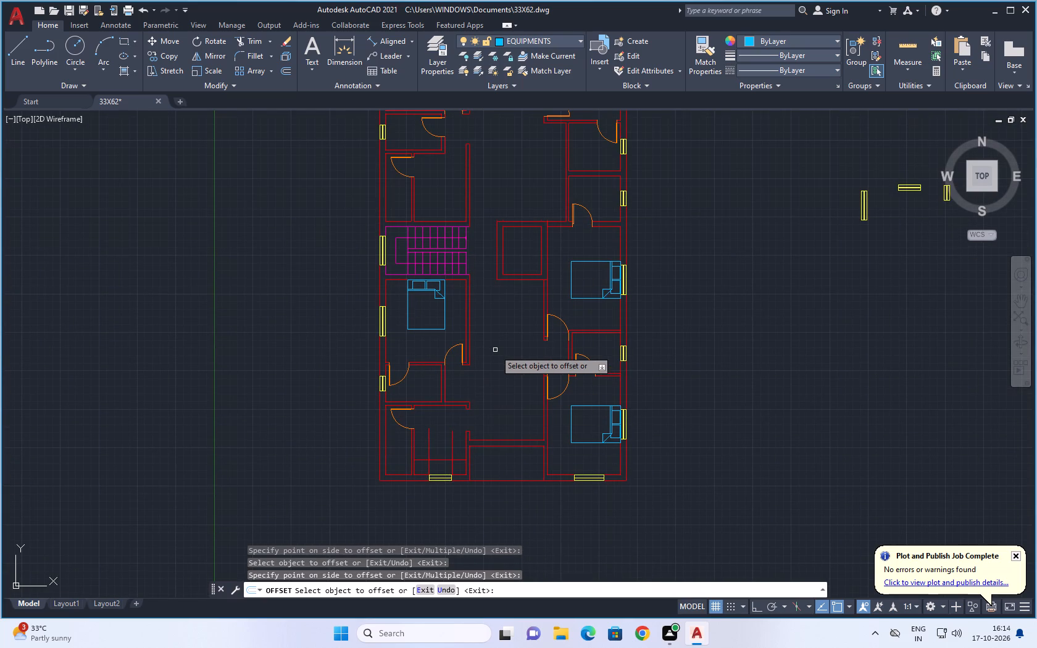
middle_click_drag(446, 210, 446, 293)
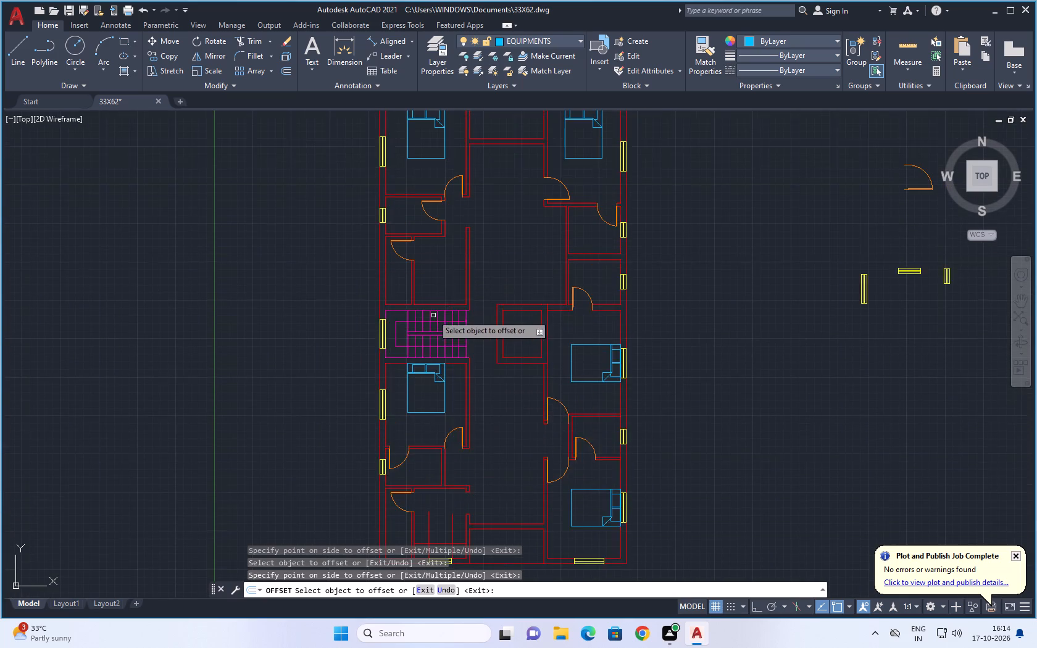
scroll(432, 314, "up", 2)
left_click(436, 293)
left_click(444, 236)
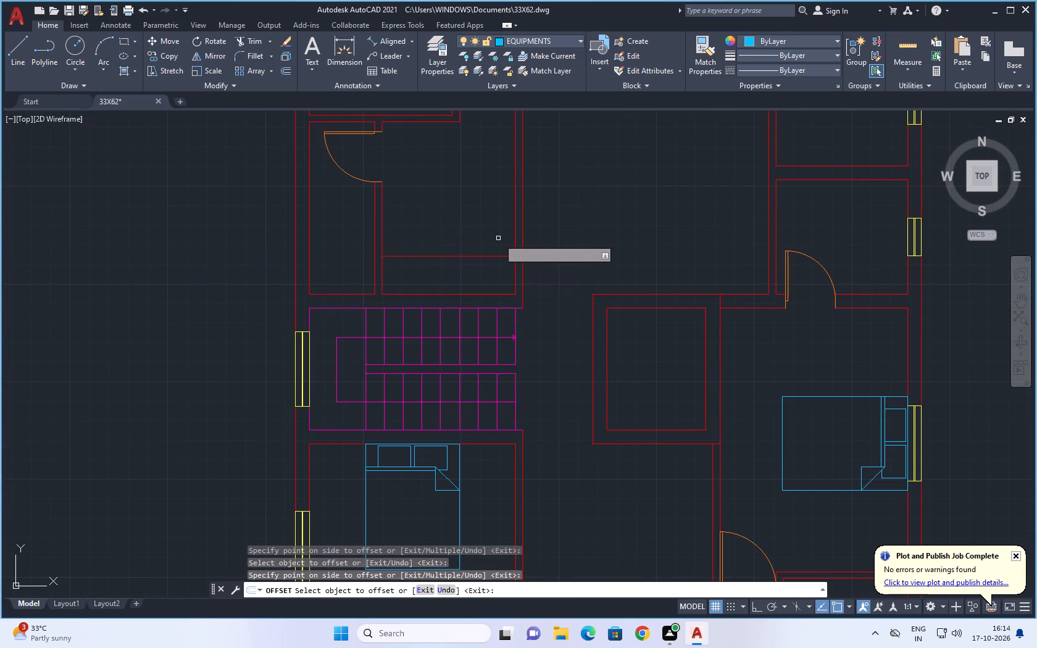
left_click(514, 231)
left_click(482, 235)
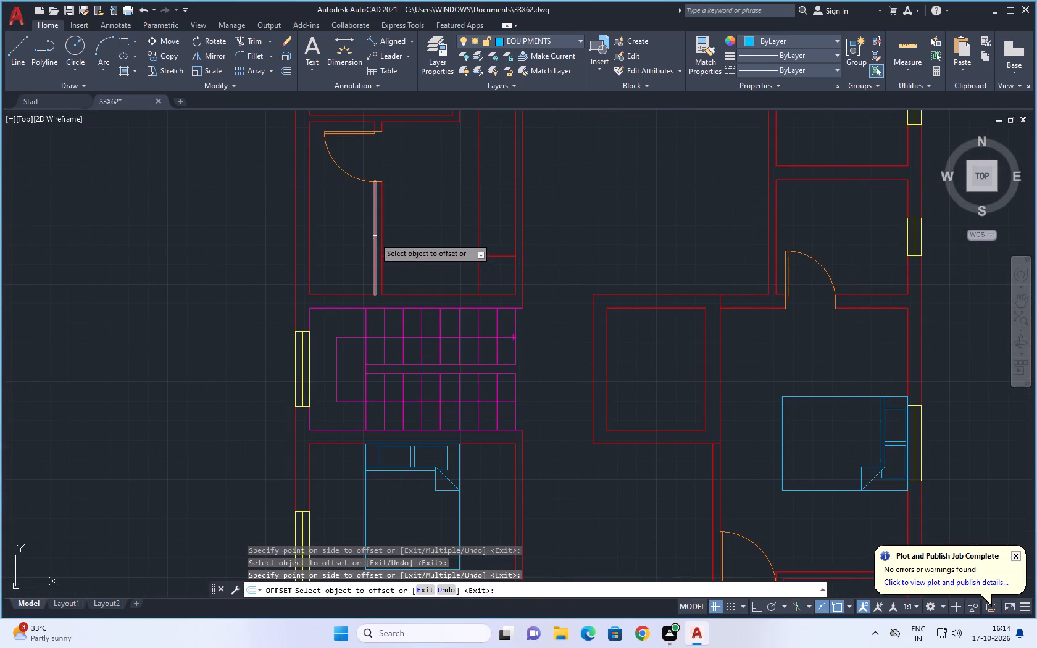
left_click(381, 236)
left_click(450, 233)
End the offsetting and look over the whole floor plan, including the rooms around both kitchens.
scroll(457, 244, "down", 2)
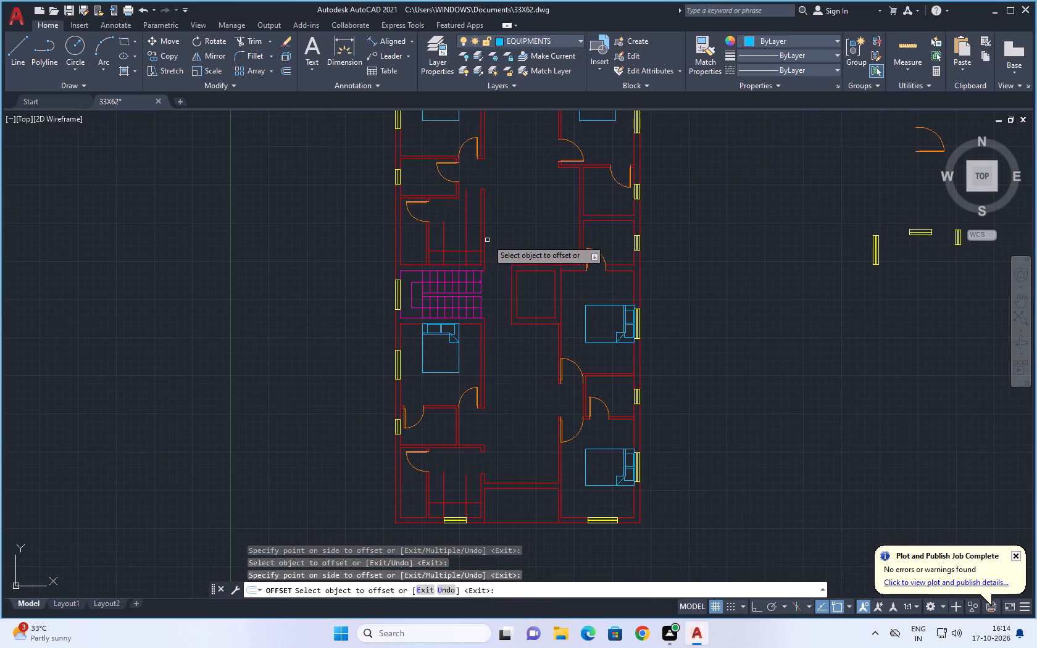
middle_click_drag(499, 226, 497, 252)
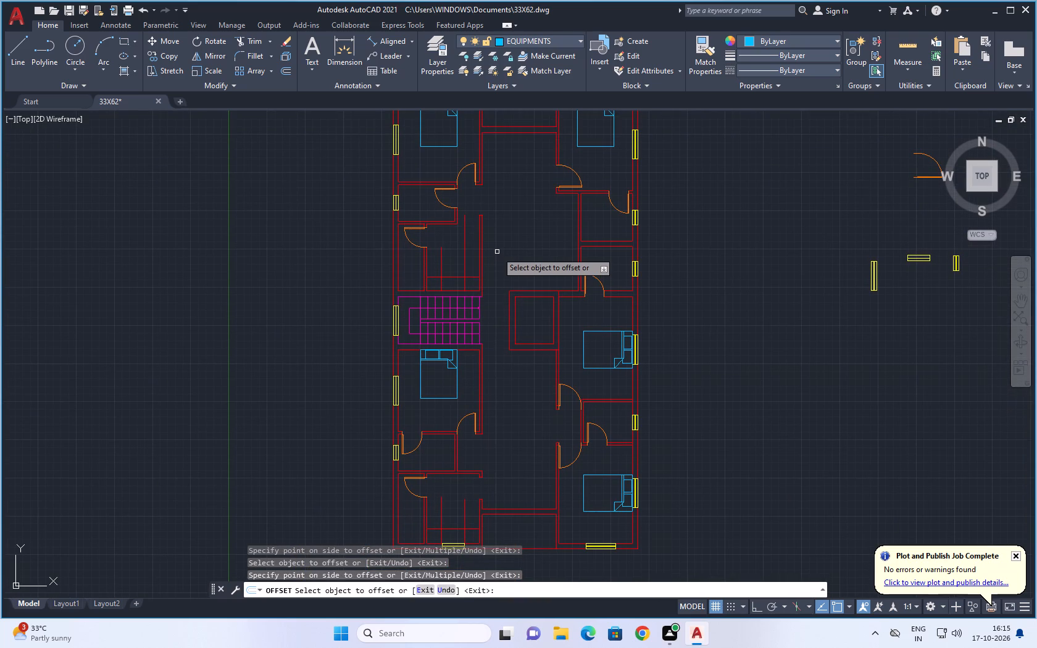
middle_click_drag(532, 240, 500, 301)
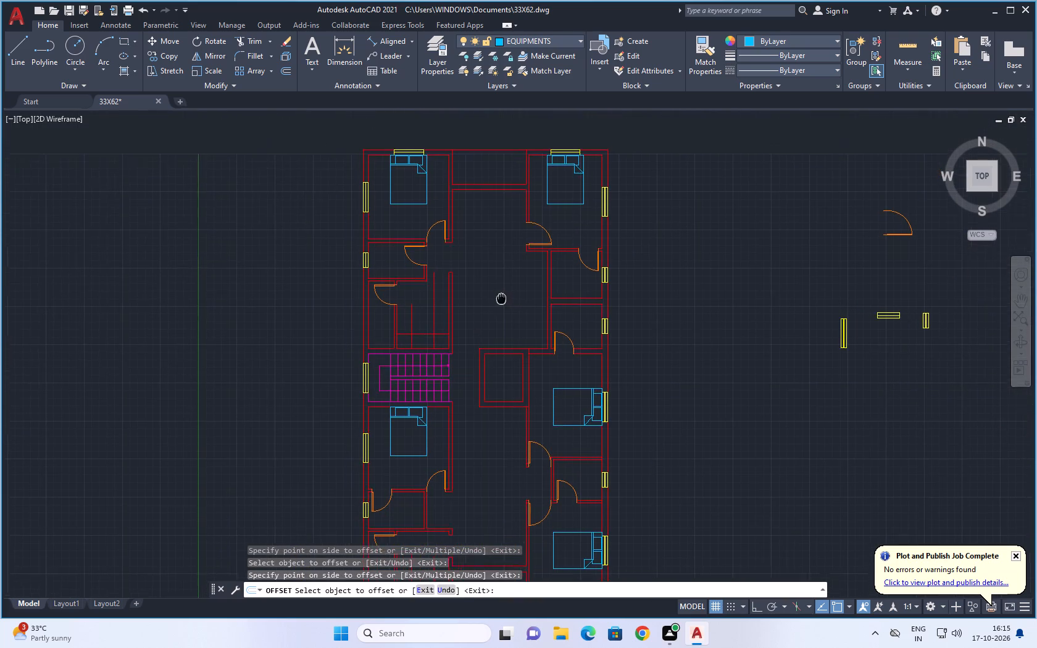
middle_click_drag(500, 301, 499, 304)
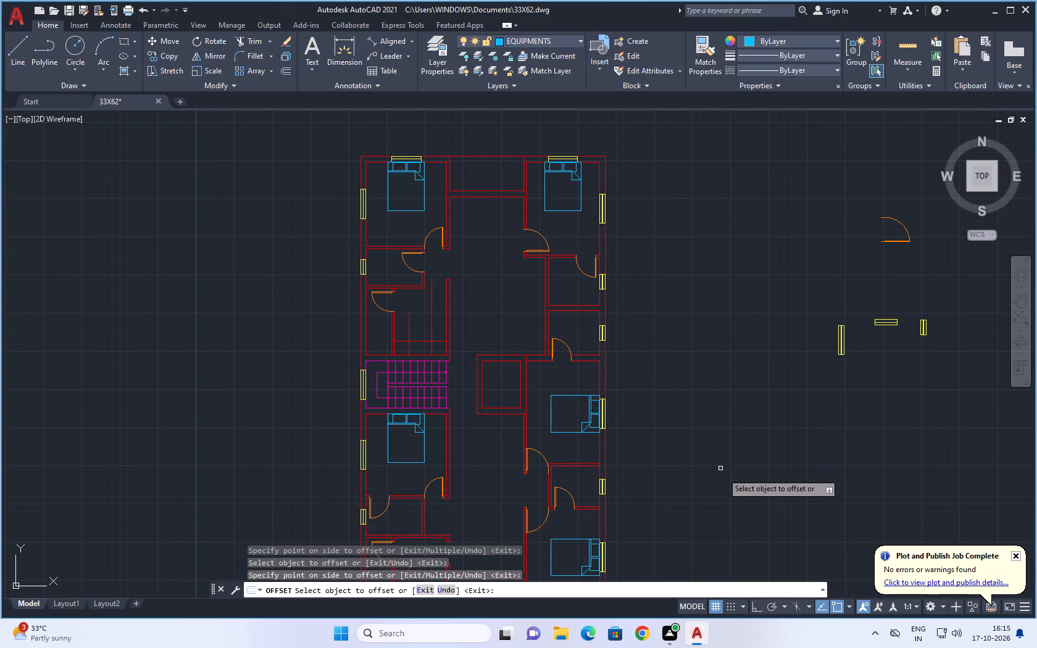
scroll(715, 447, "down", 1)
middle_click_drag(706, 465, 676, 401)
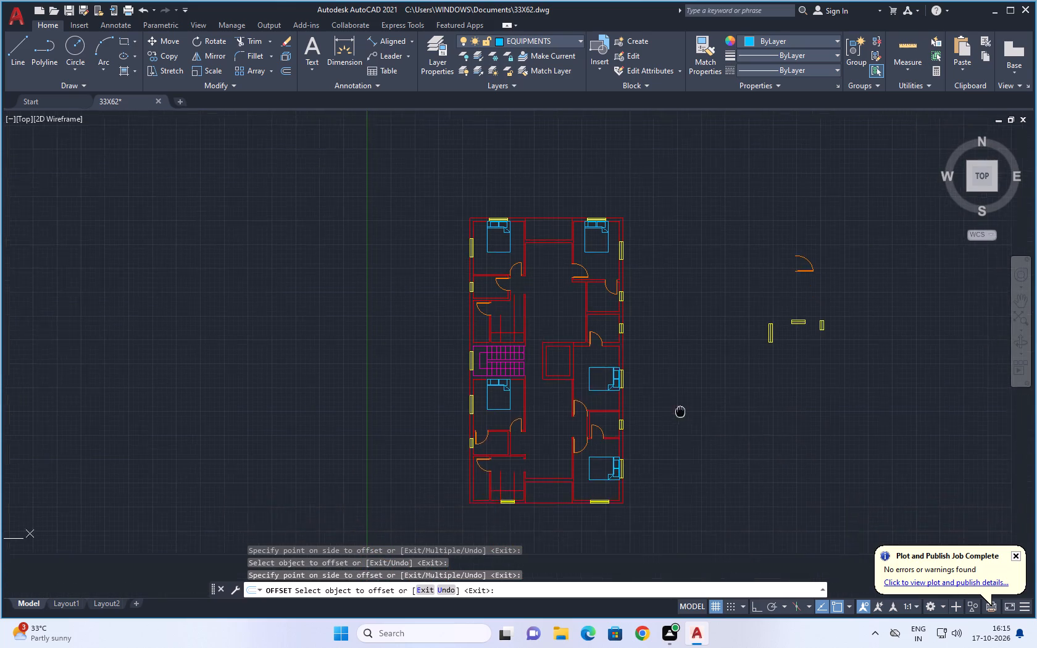
middle_click_drag(676, 401, 668, 386)
scroll(538, 487, "up", 2)
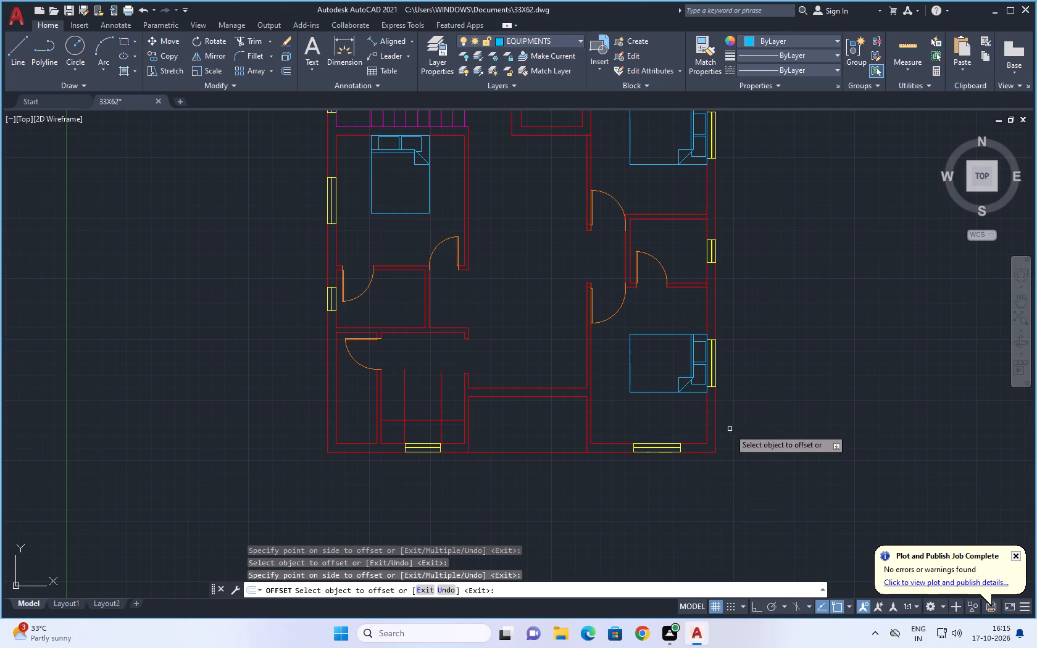
scroll(733, 429, "down", 1)
middle_click_drag(814, 394, 760, 420)
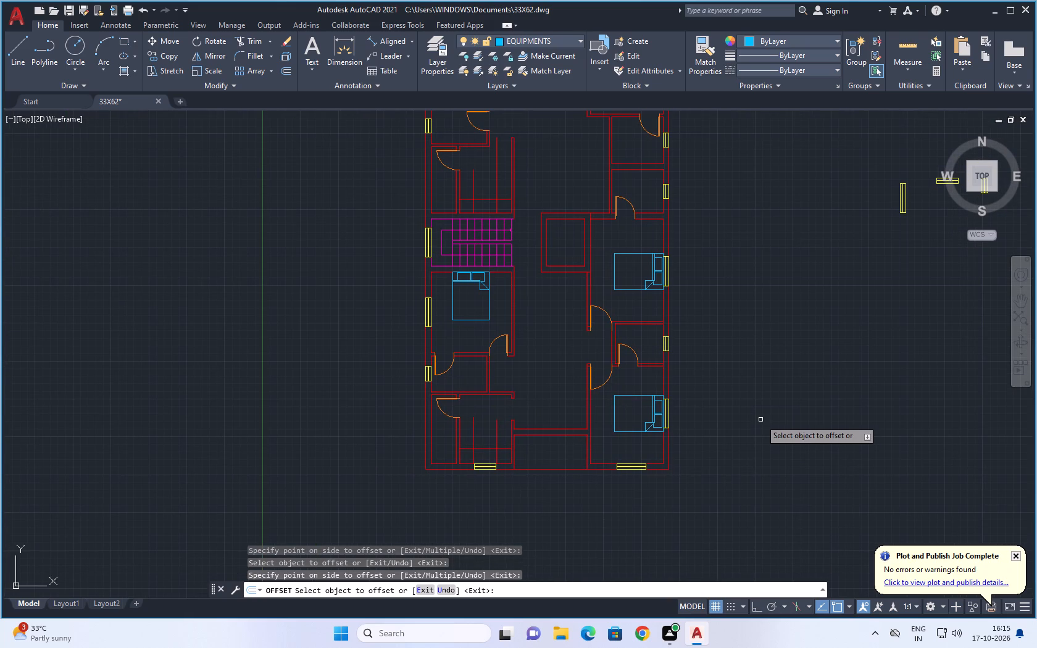
key("Escape")
key("Escape")
scroll(797, 360, "down", 1)
middle_click_drag(809, 349, 753, 406)
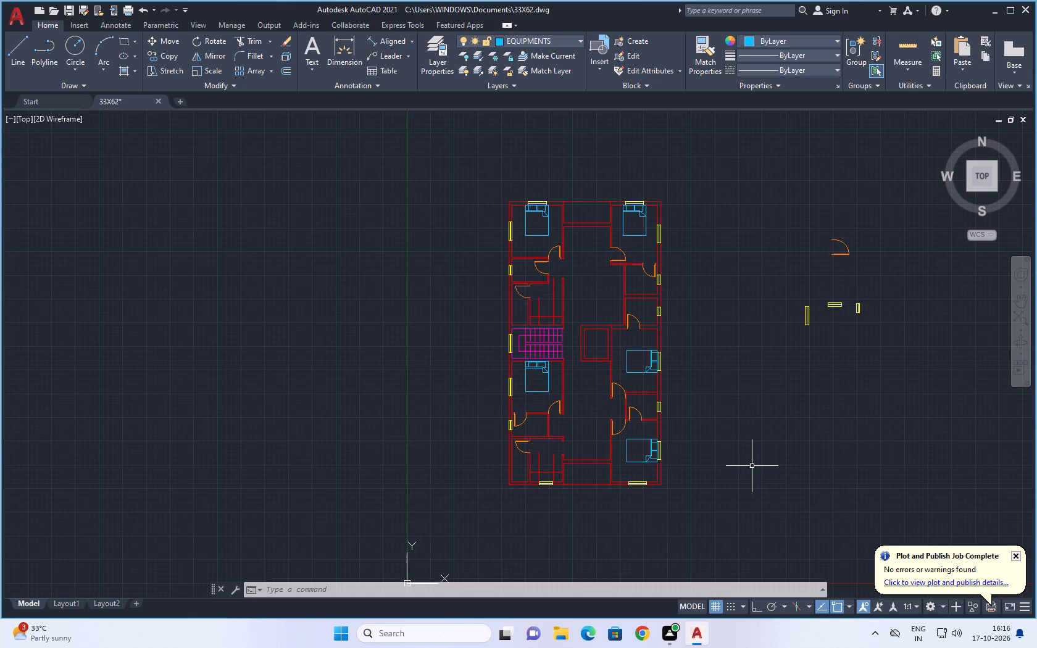
middle_click_drag(783, 457, 713, 426)
scroll(702, 431, "up", 1)
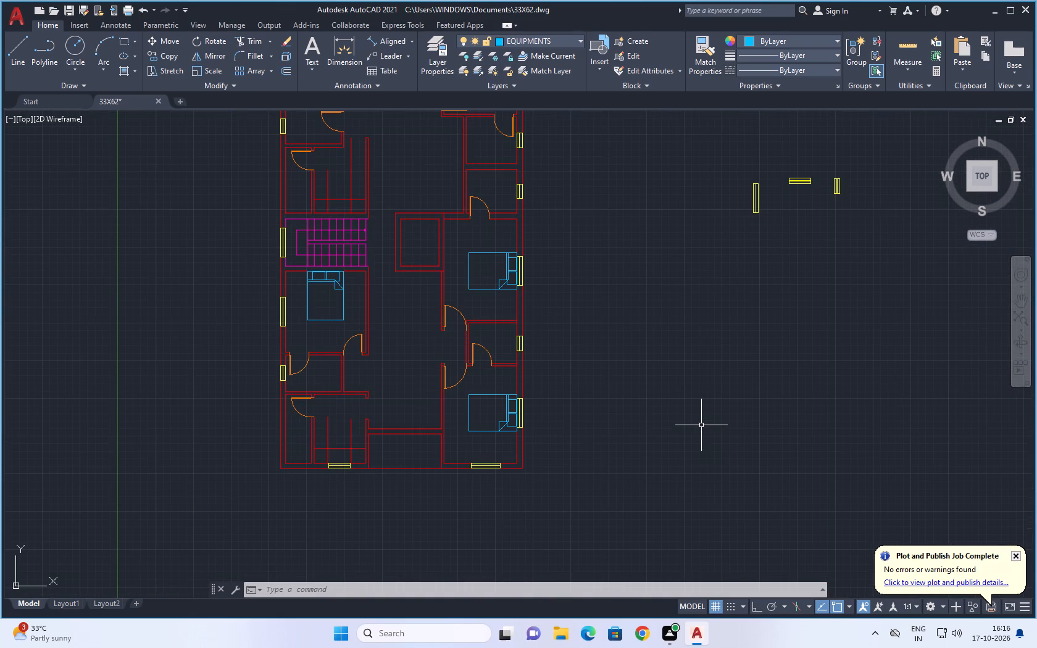
middle_click_drag(660, 317, 717, 411)
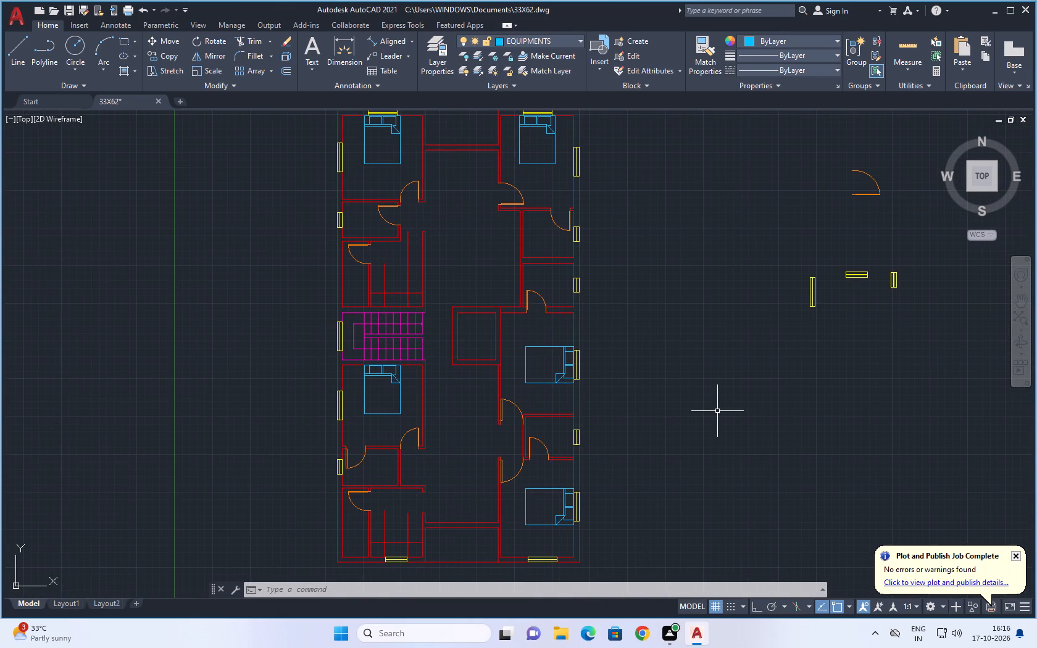
middle_click_drag(685, 417, 702, 316)
Trim the overrunning ends of the offset lines in the southwest kitchen to leave a U-shaped counter edge.
left_click(260, 38)
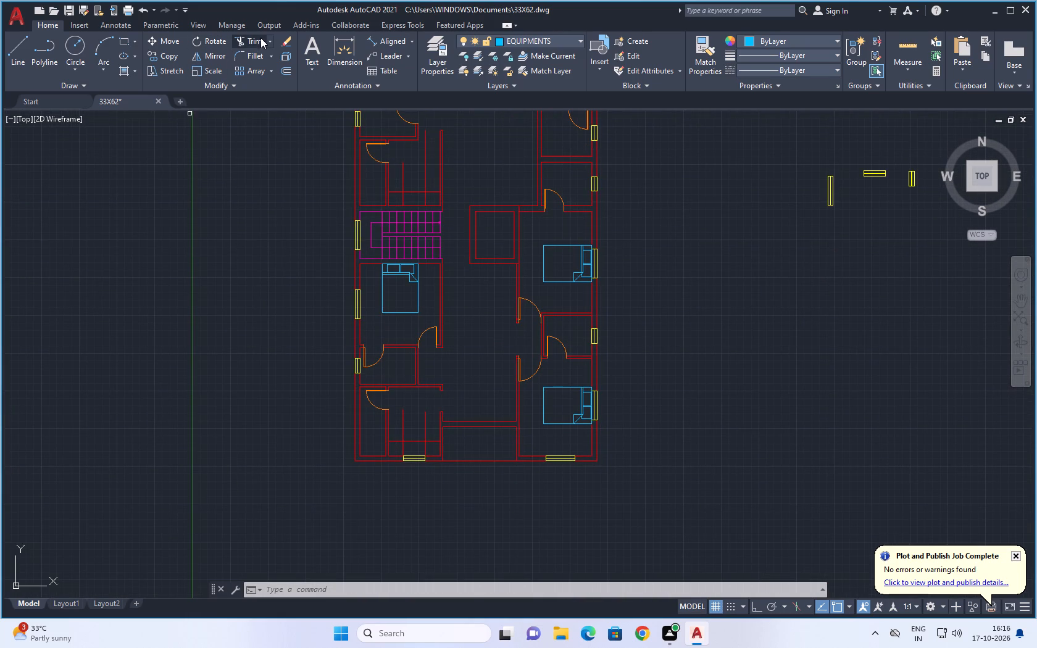
scroll(410, 454, "up", 2)
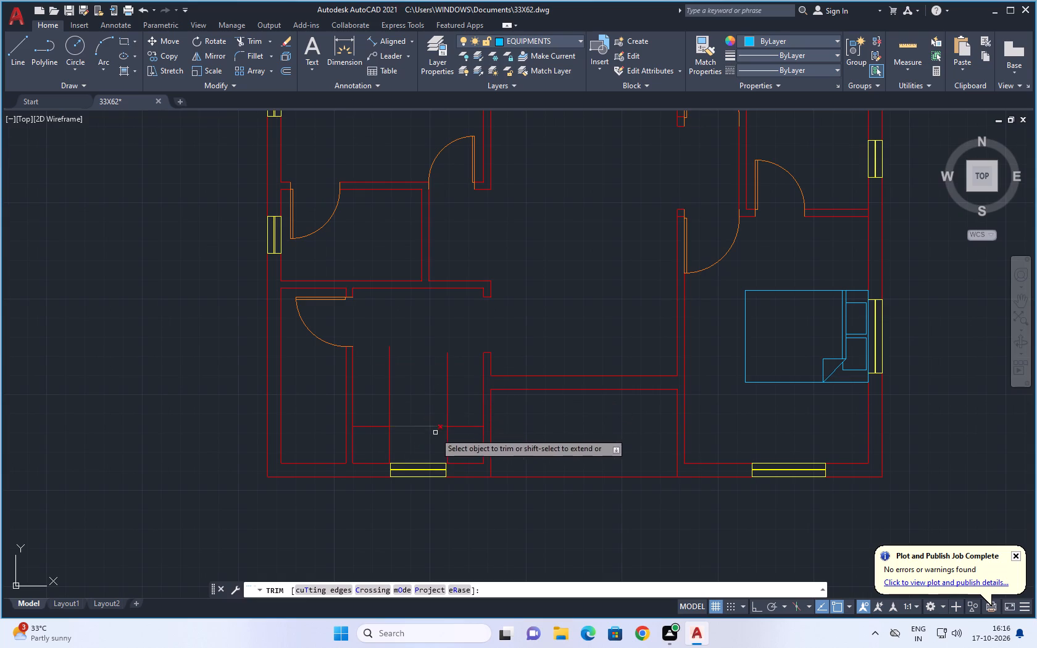
left_click_drag(381, 445, 454, 445)
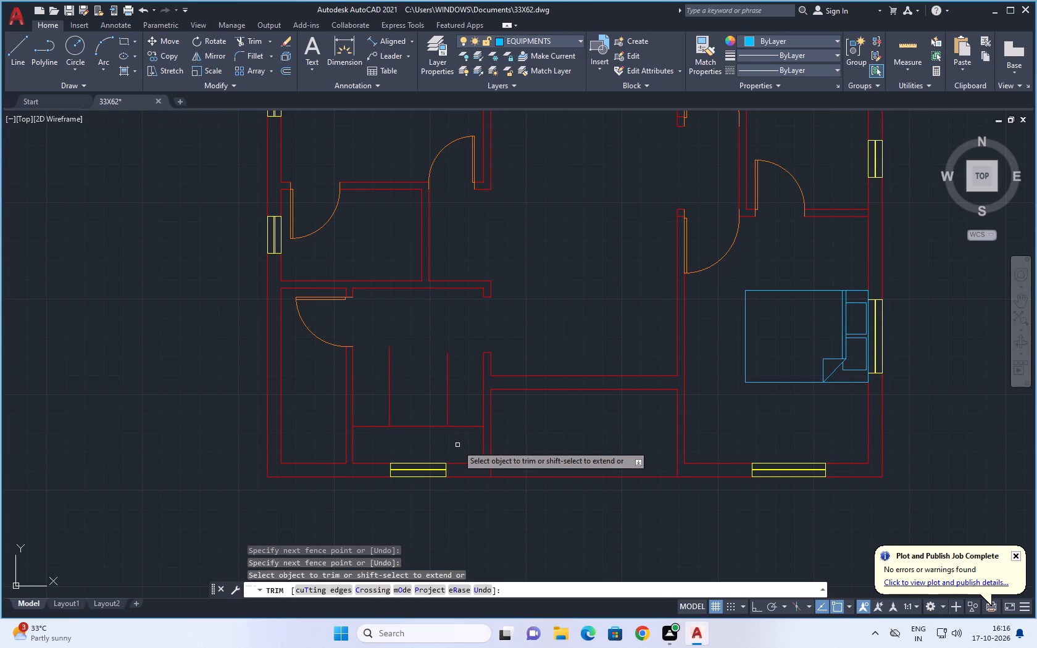
key("ctrl+z")
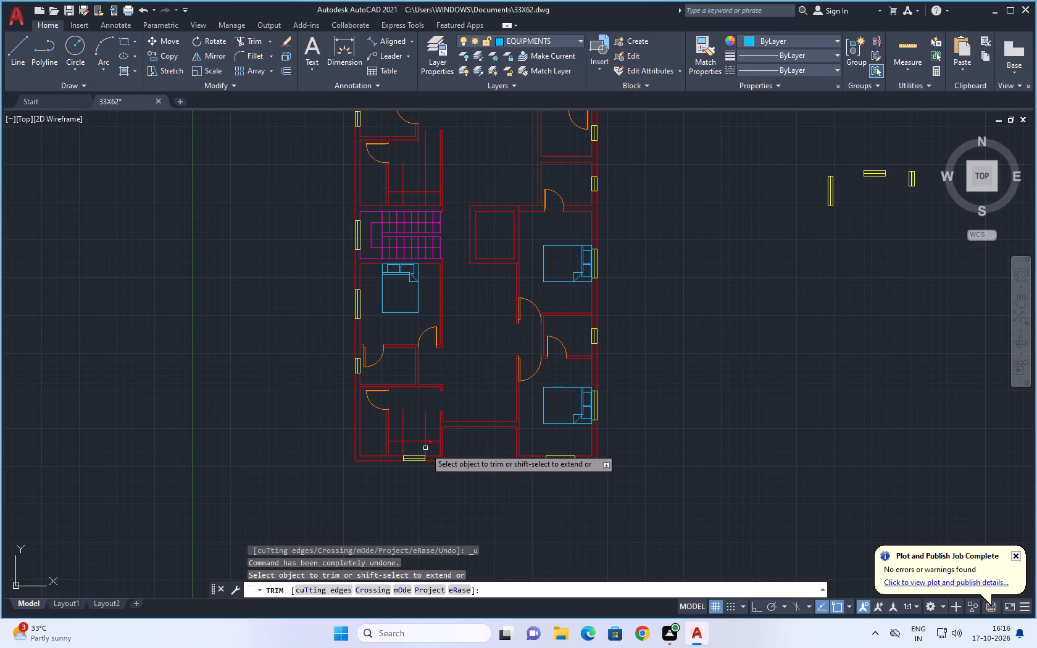
left_click(433, 442)
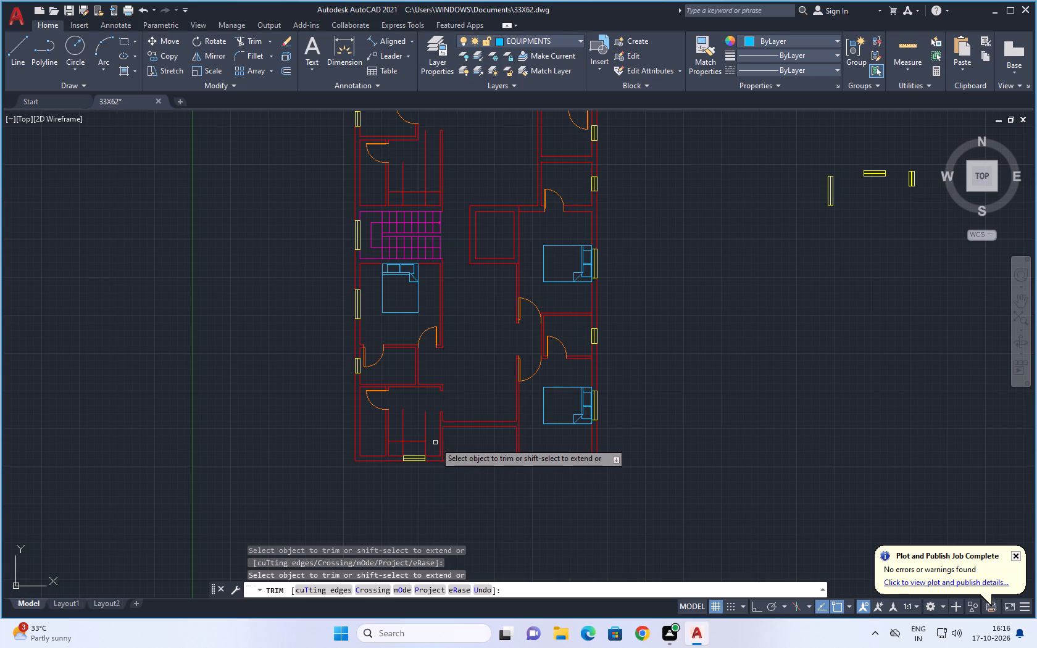
left_click(403, 451)
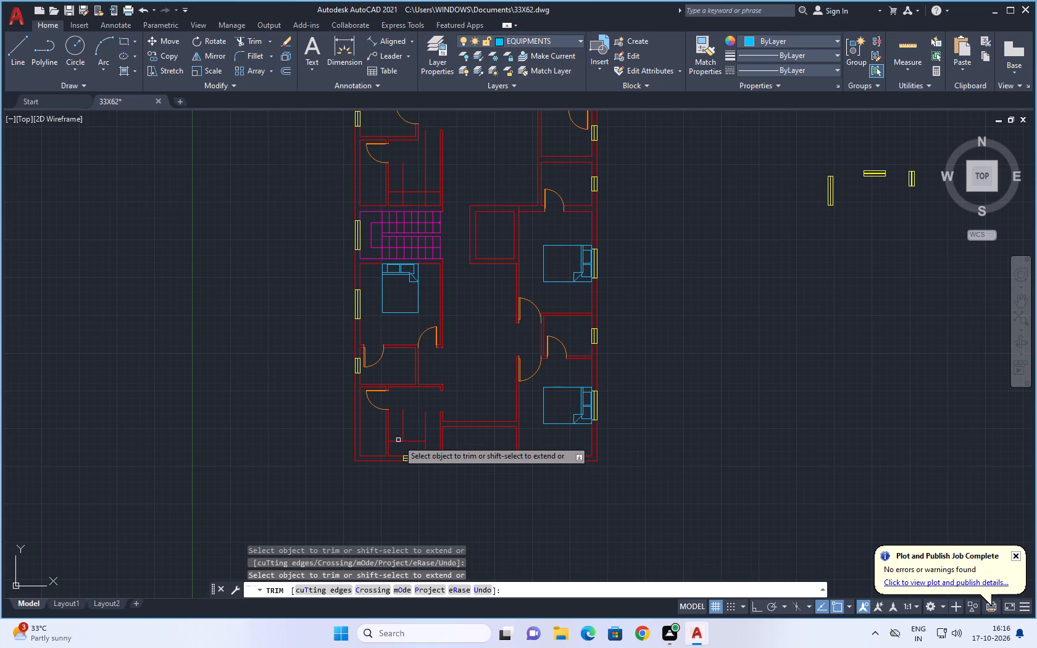
left_click(398, 440)
Trim the overrunning ends of the offset lines in the kitchen north of the staircase to a U-shaped counter edge.
scroll(439, 408, "down", 1)
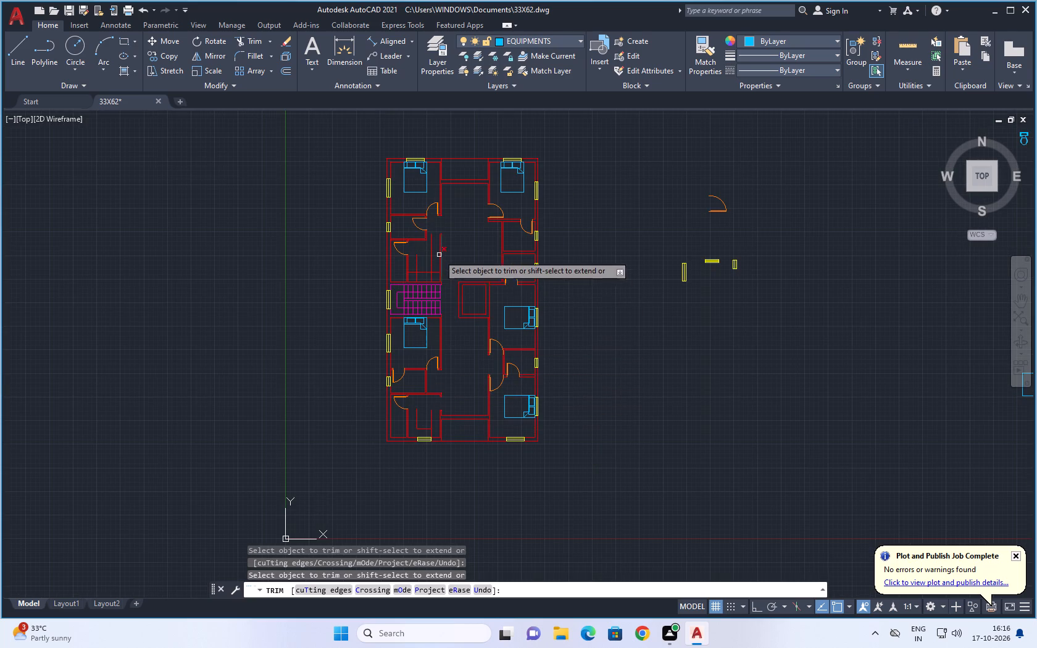
scroll(436, 253, "up", 2)
left_click_drag(433, 294, 373, 314)
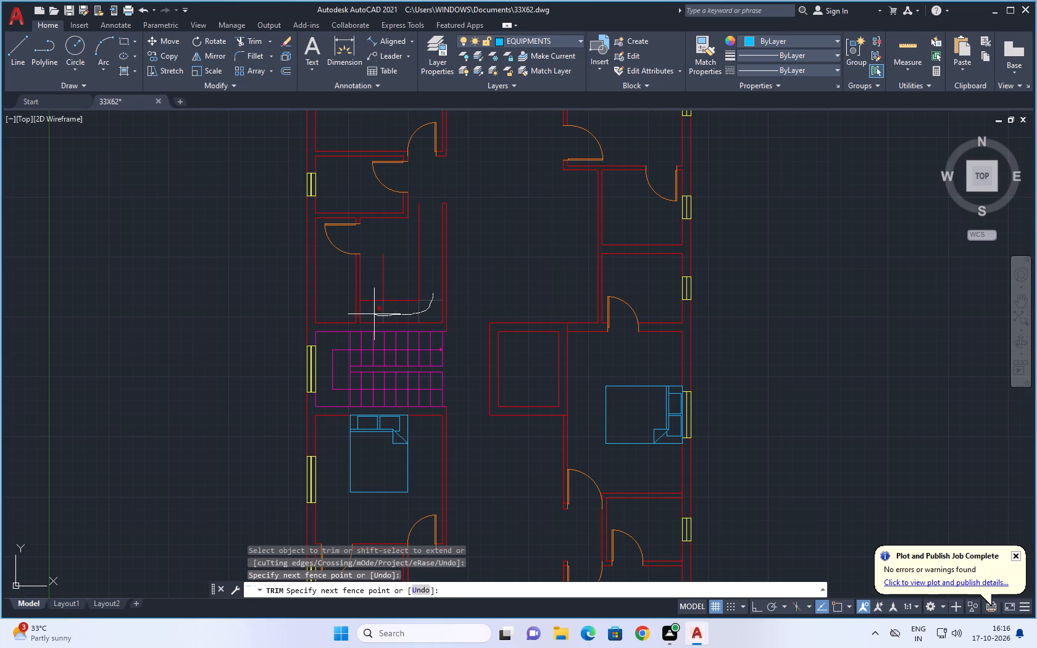
left_click_drag(373, 314, 369, 295)
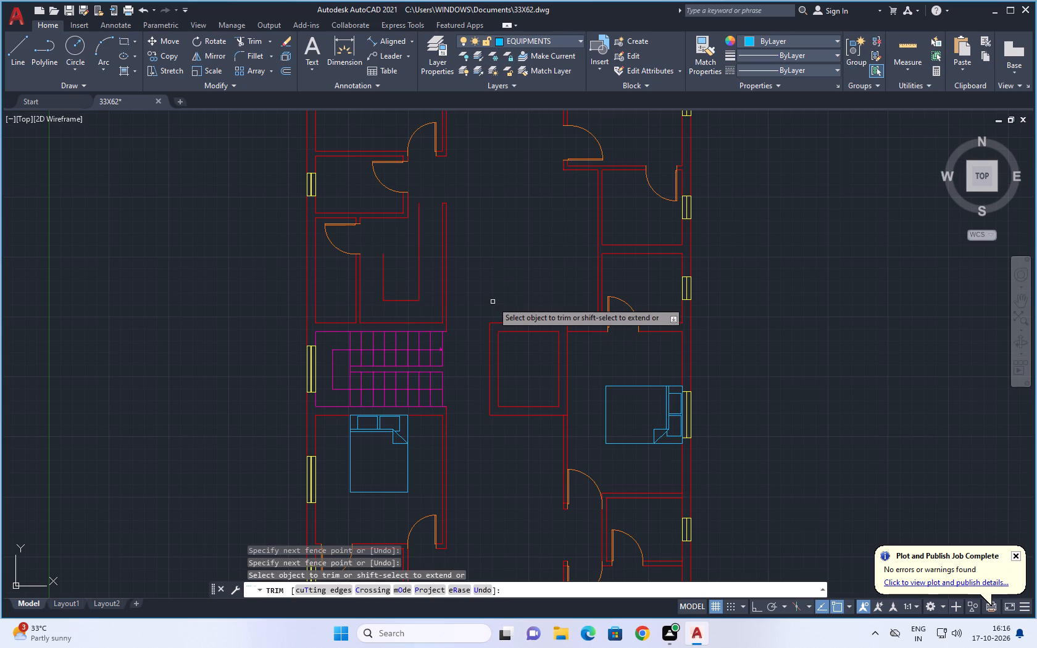
Draw a line from the west counter edge's north end to the wall, closing that counter in the kitchen north of the staircase.
left_click(14, 50)
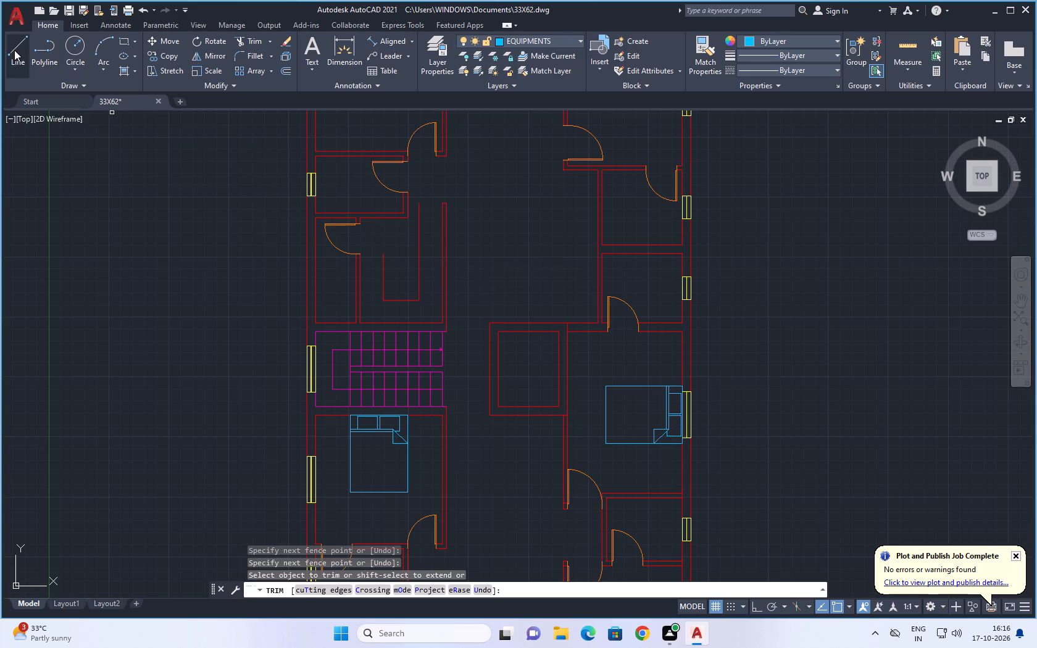
left_click(380, 252)
left_click(360, 251)
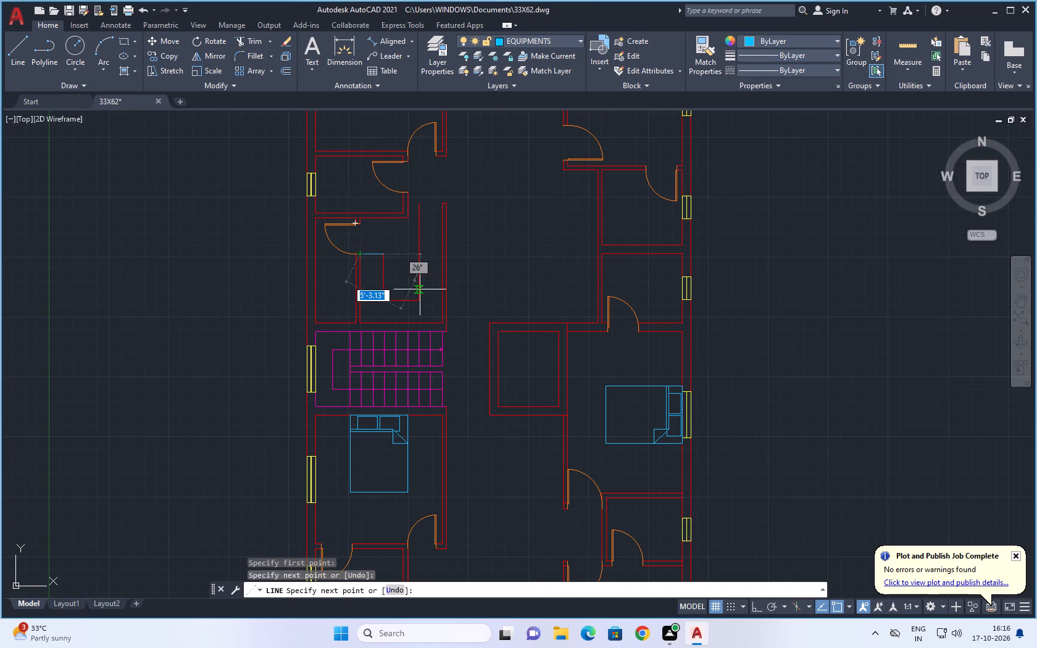
key("Escape")
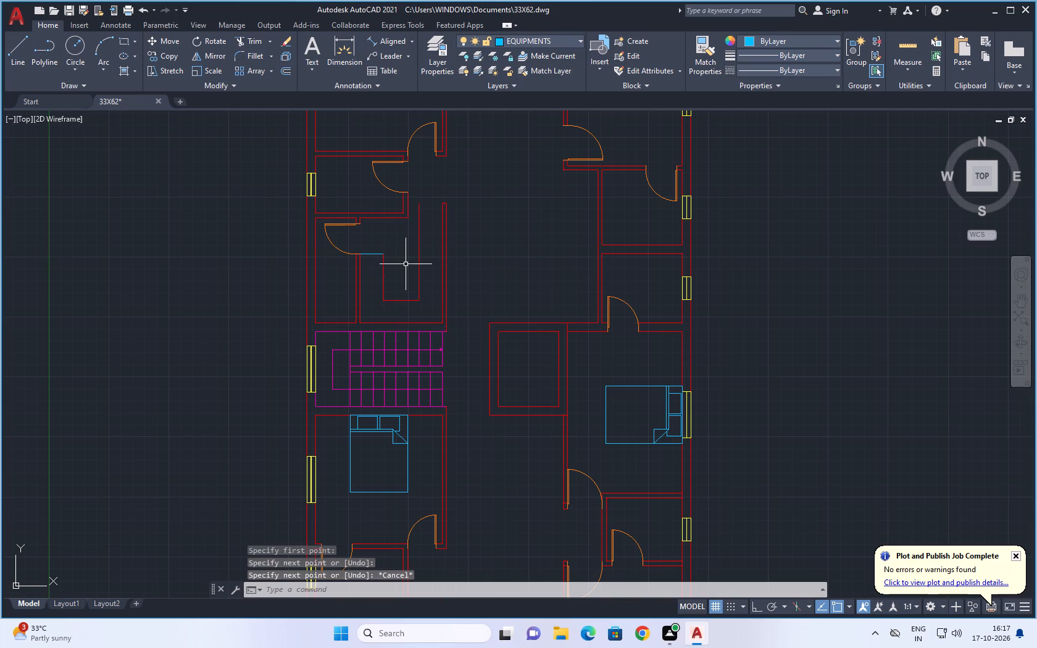
Make BOUNDARY the current layer.
scroll(384, 269, "up", 1)
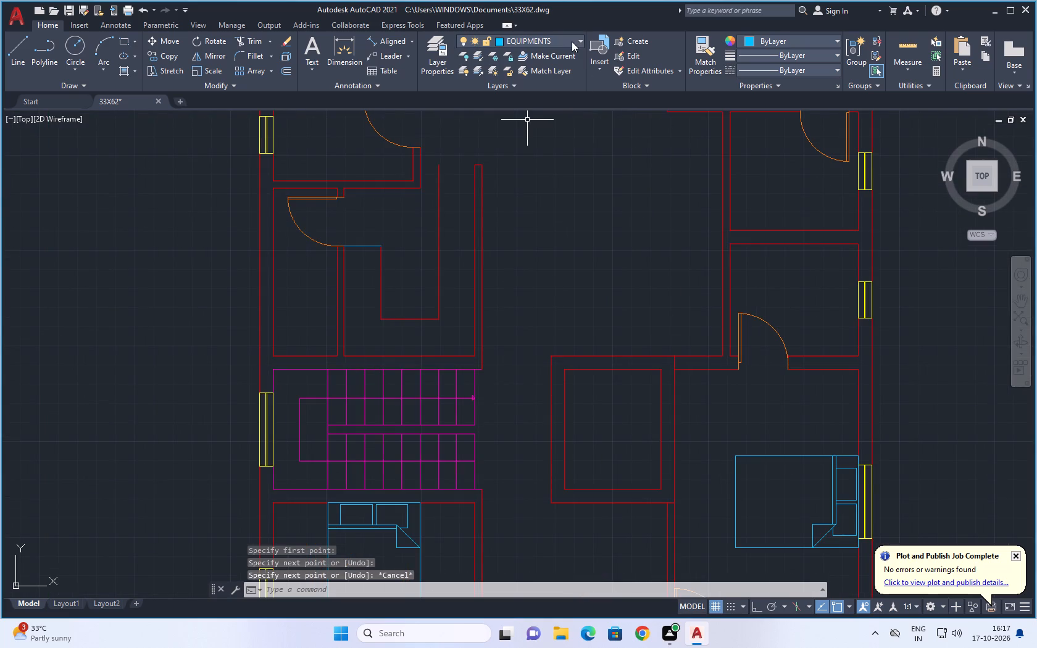
left_click(572, 41)
left_click(525, 67)
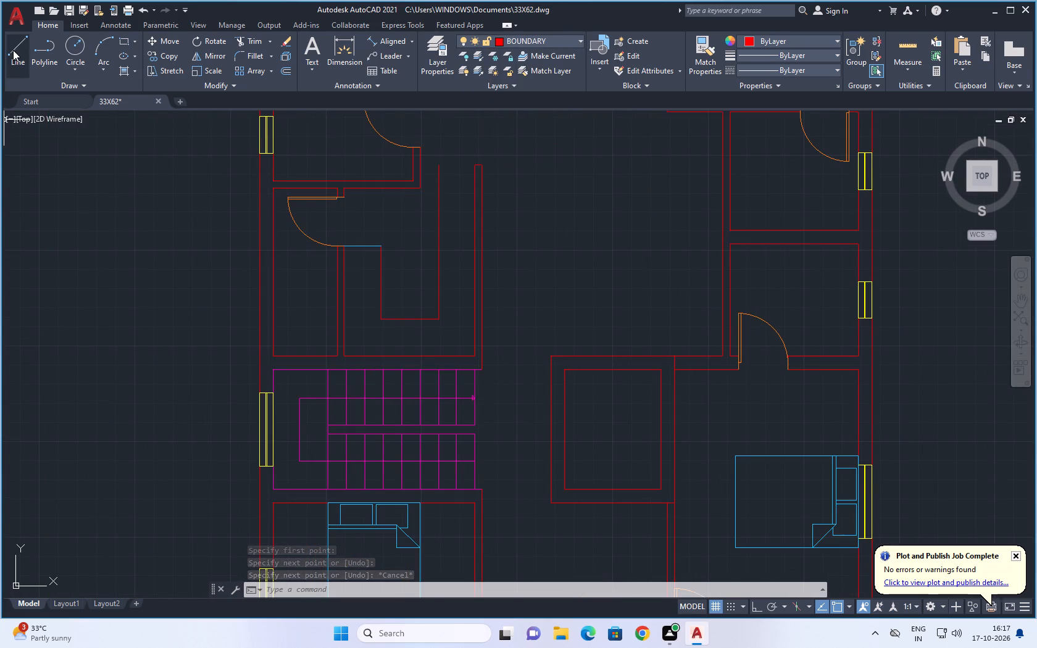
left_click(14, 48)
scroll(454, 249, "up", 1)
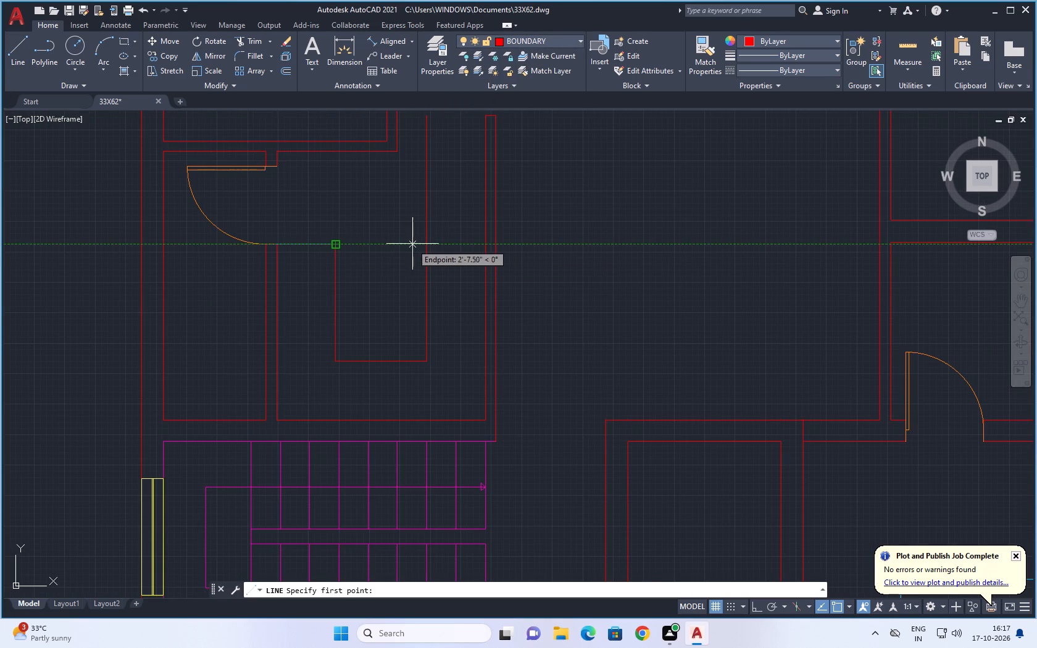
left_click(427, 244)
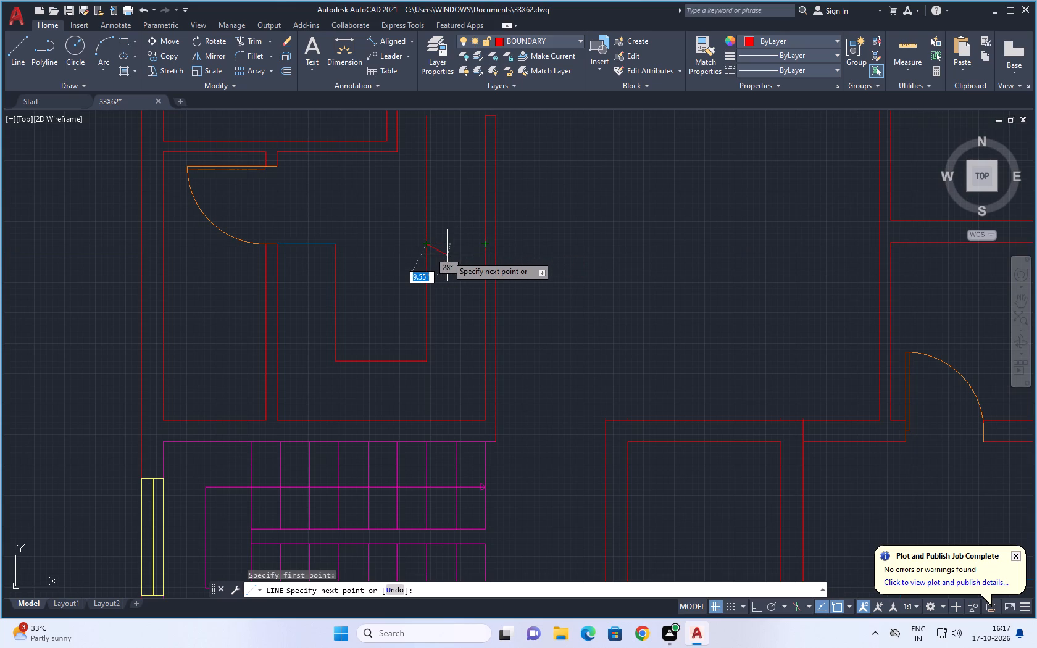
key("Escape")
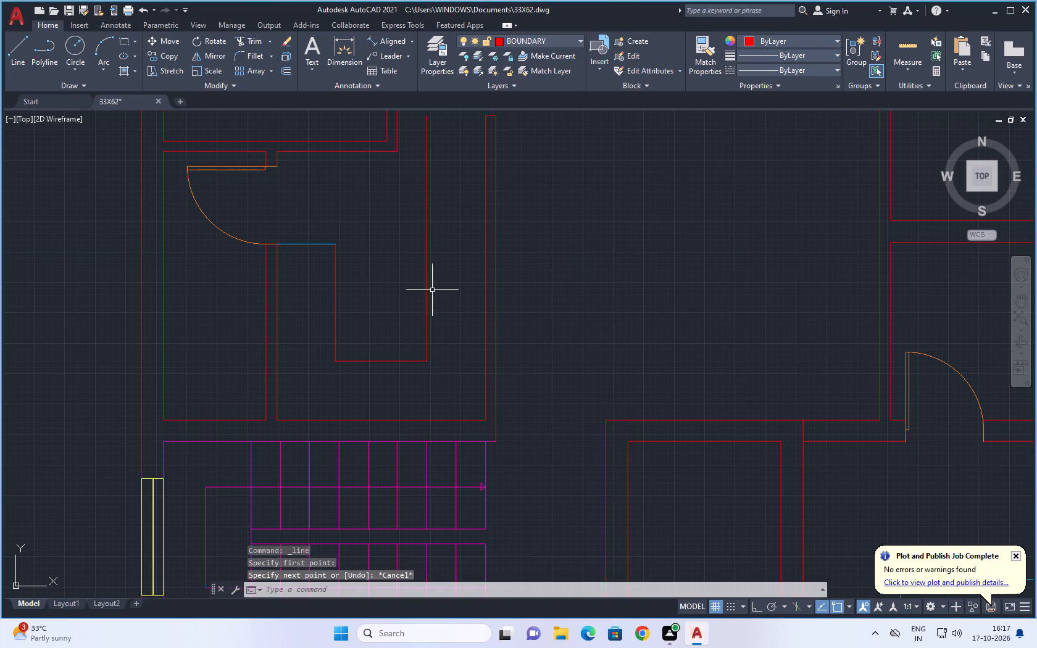
Draw a horizontal line across the 2' east counter north of the staircase, slightly south of the west counter's closing line.
key("space")
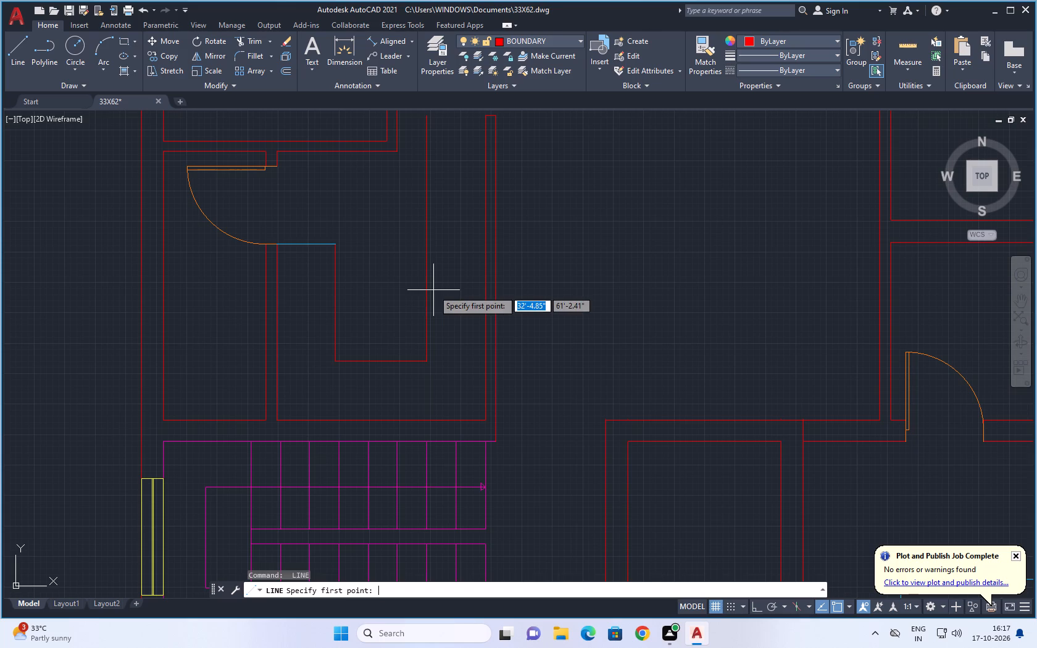
left_click(426, 283)
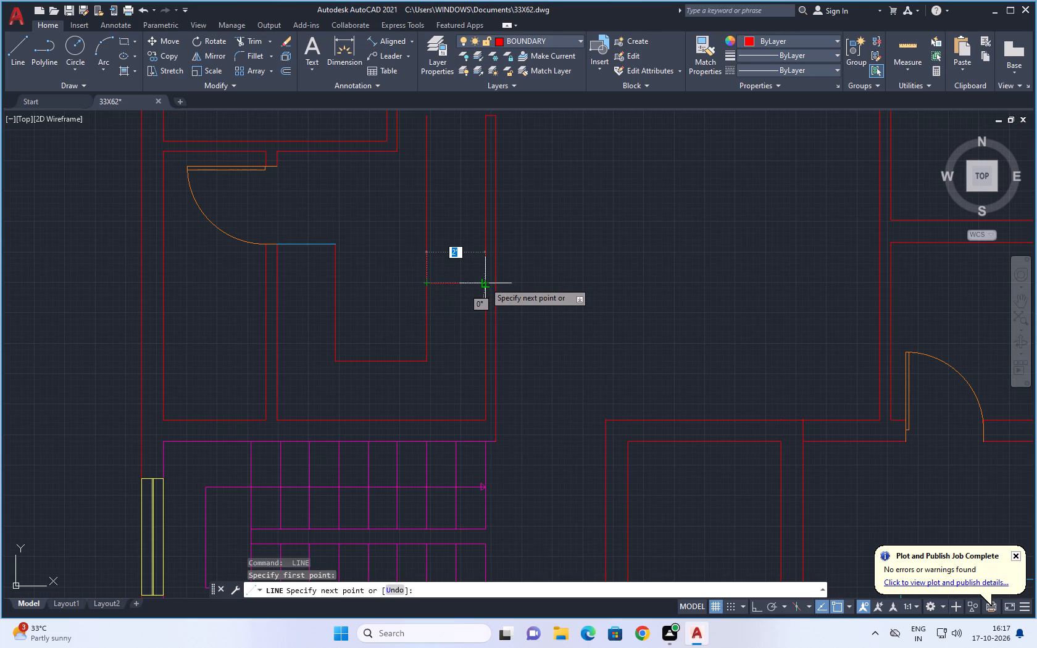
left_click(485, 282)
key("Escape")
Draw a horizontal line across the east counter of the southwest kitchen, between its offset edge and the east wall.
scroll(465, 314, "down", 2)
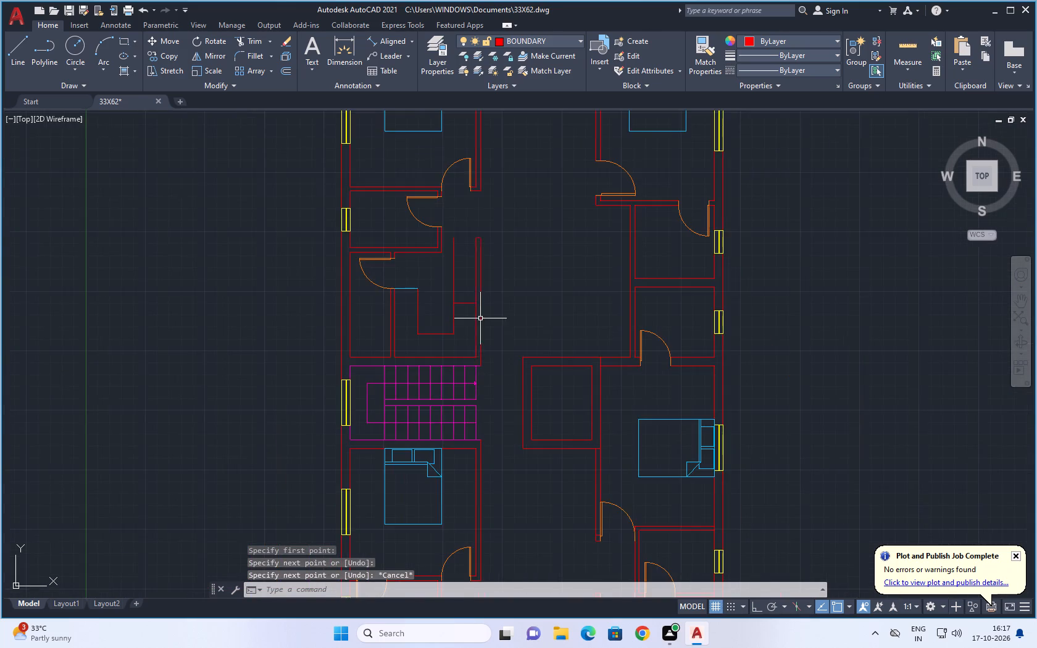
scroll(483, 322, "down", 1)
middle_click_drag(493, 322, 499, 216)
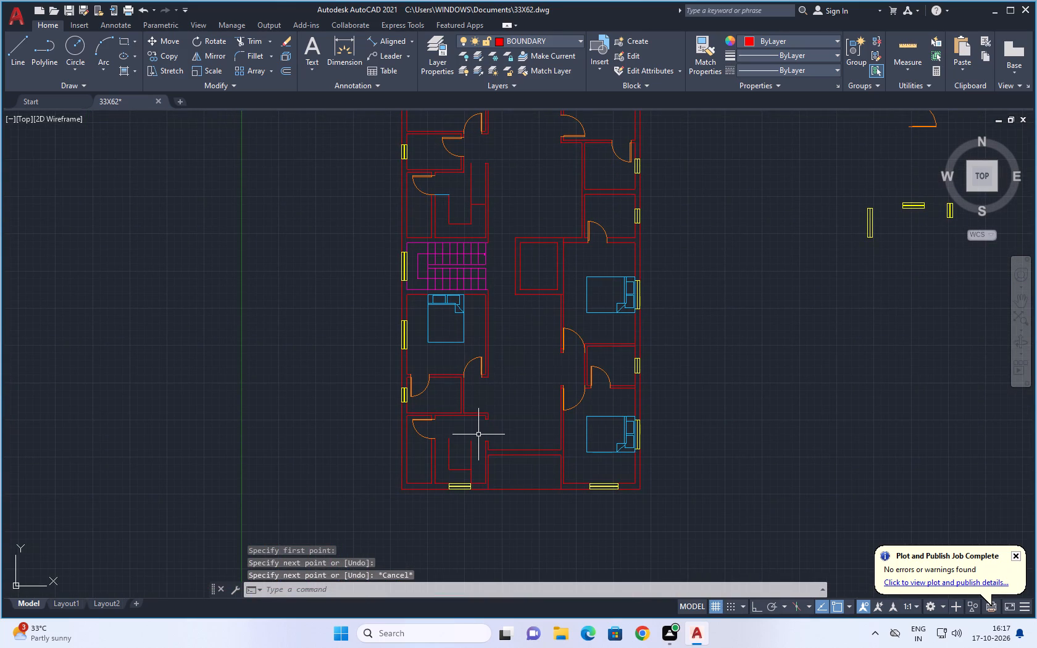
scroll(478, 435, "up", 1)
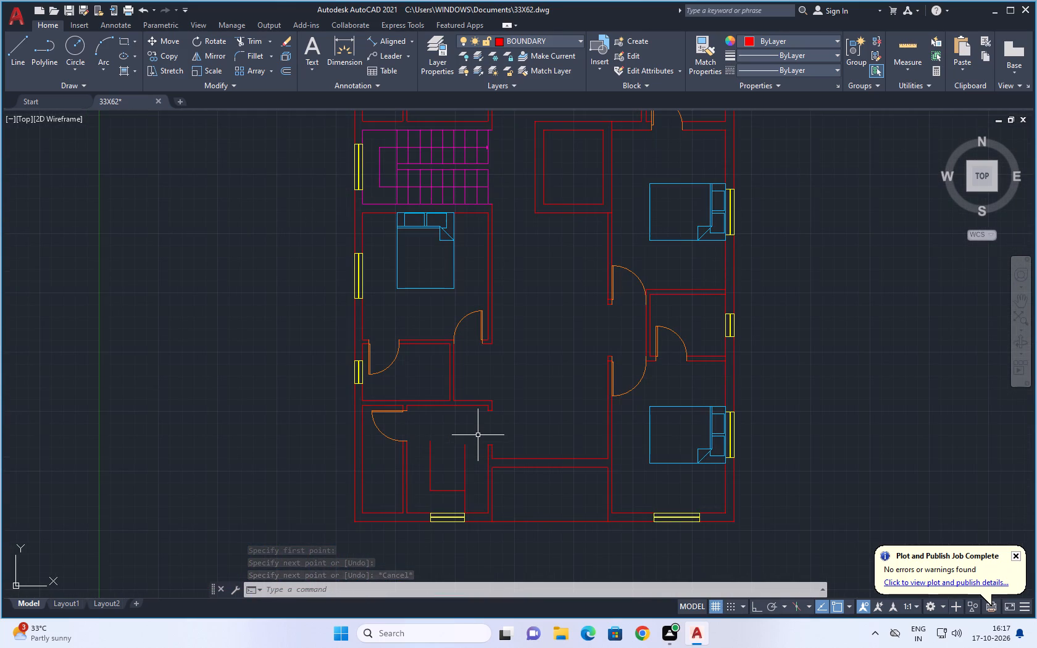
scroll(478, 435, "up", 1)
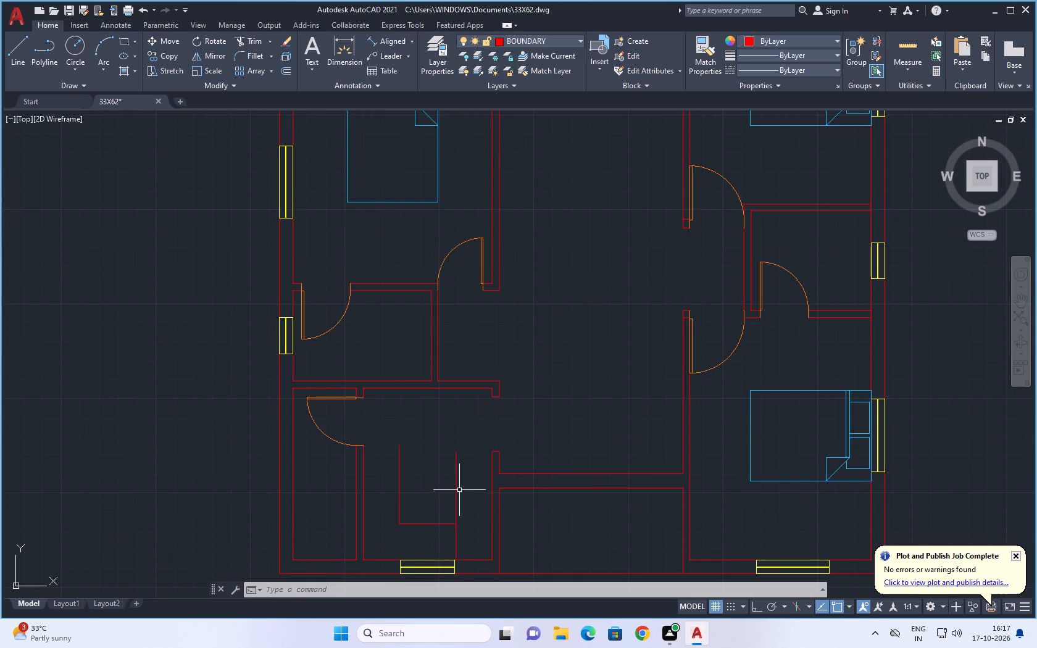
key("space")
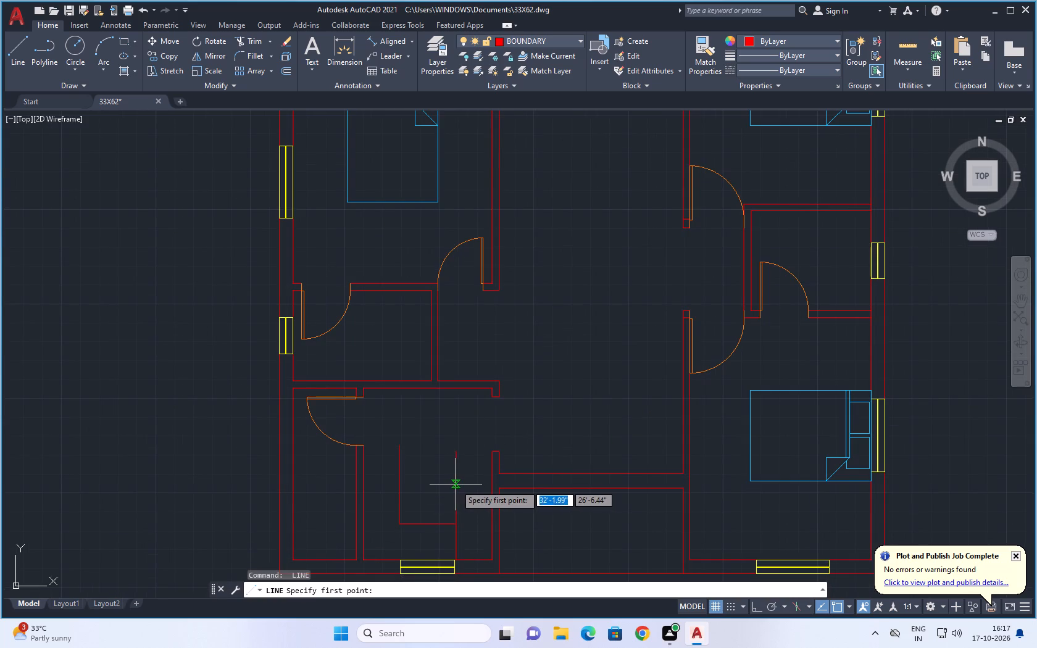
left_click(456, 484)
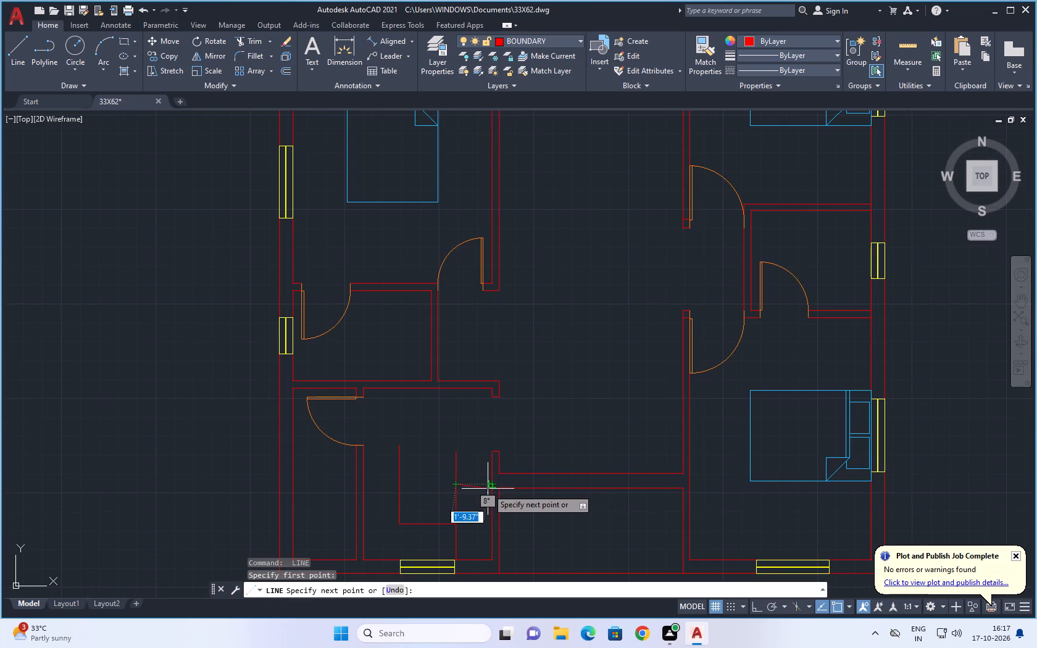
left_click(489, 485)
key("Escape")
Close the north end of the southwest kitchen's west counter with a line from the wall corner to the counter edge.
scroll(480, 494, "down", 2)
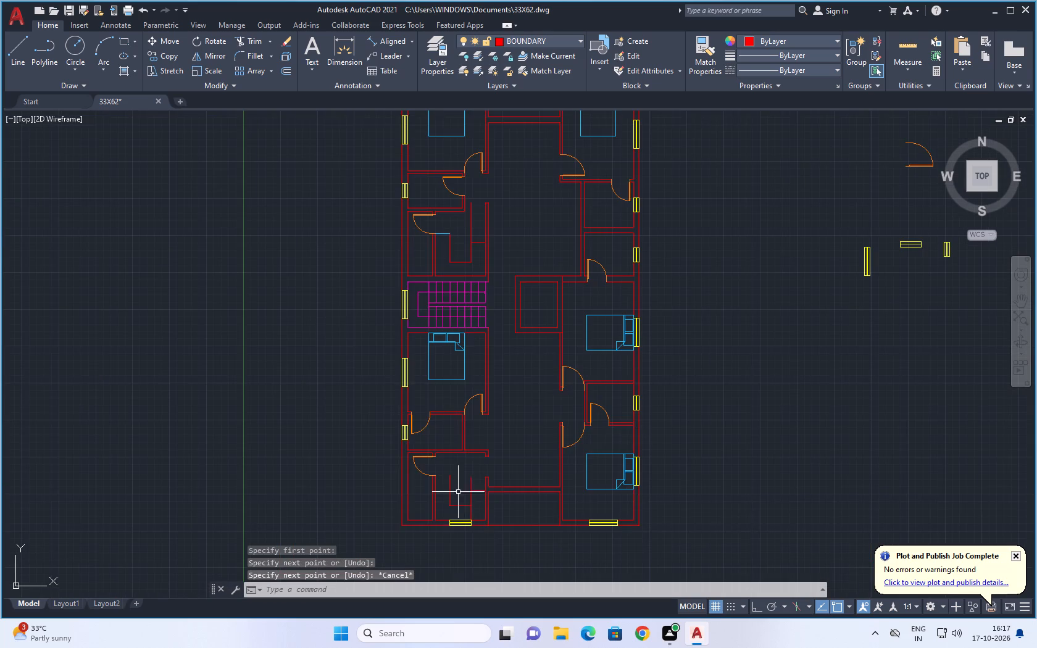
scroll(444, 483, "up", 3)
key("space")
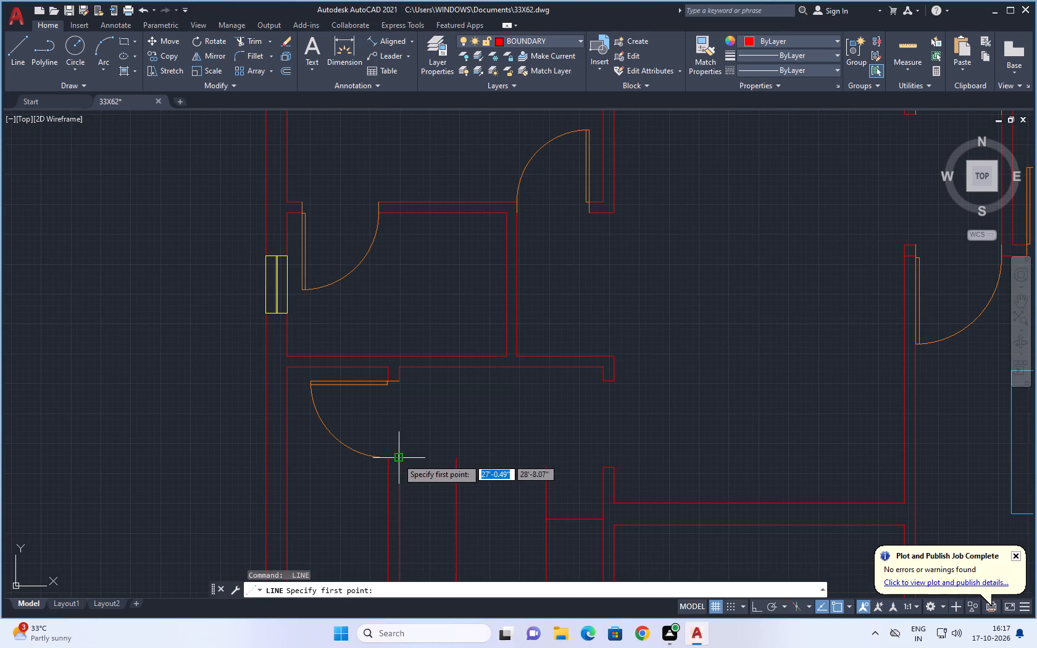
left_click(398, 459)
left_click(457, 458)
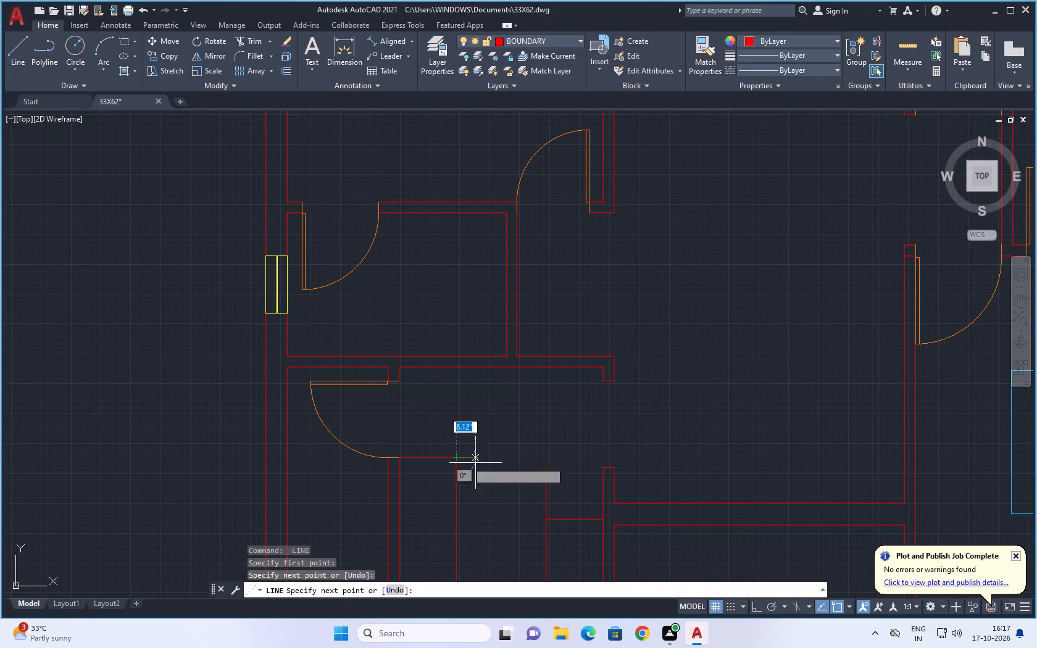
key("Escape")
Trim the southwest kitchen's east counter edge above its closing line and the leftover stub below the south counter edge.
scroll(507, 454, "down", 3)
middle_click_drag(557, 439, 531, 433)
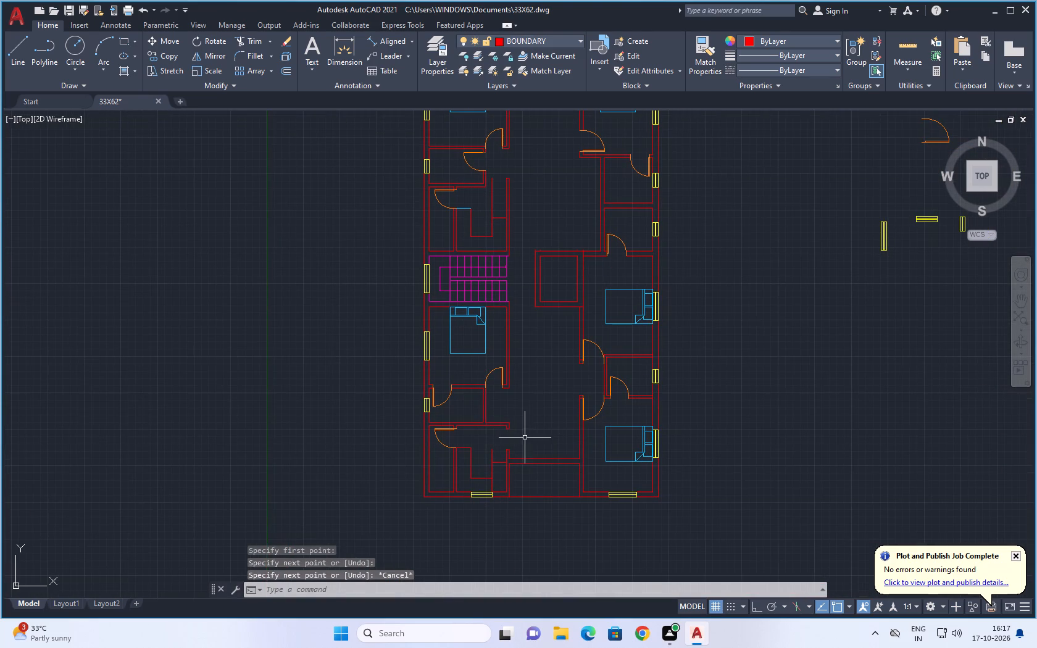
middle_click_drag(378, 400, 335, 373)
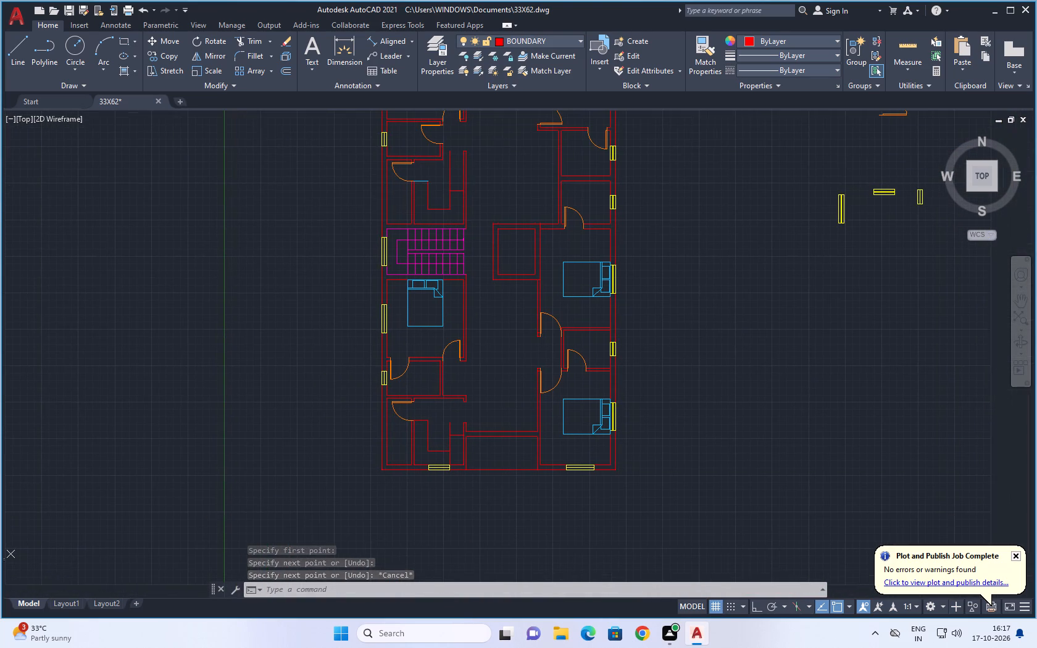
left_click(247, 41)
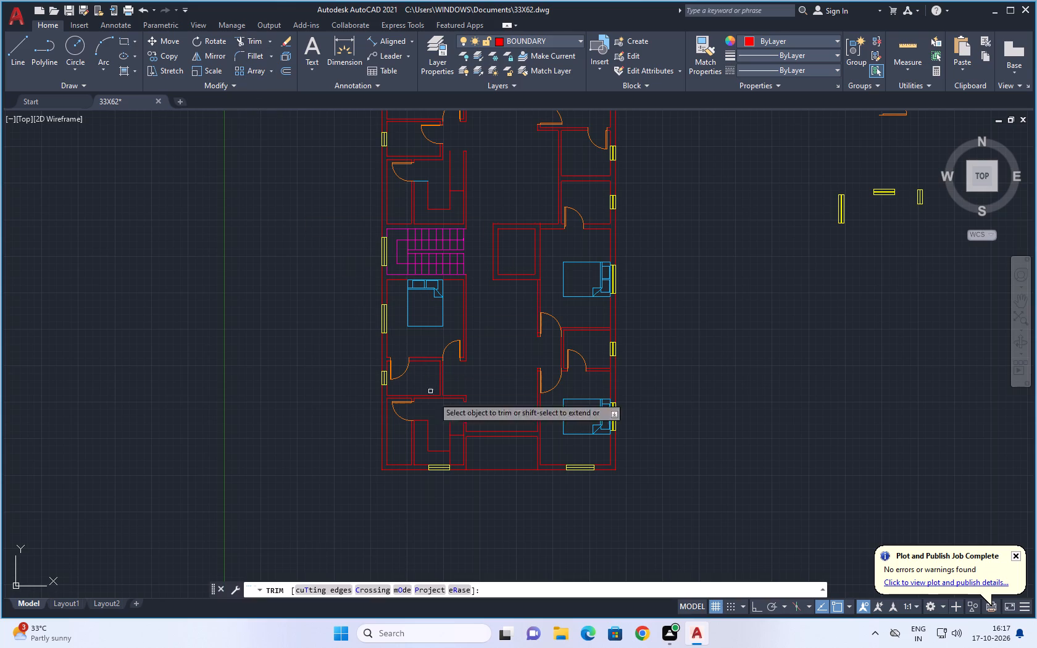
scroll(452, 457, "up", 2)
left_click_drag(454, 379, 433, 386)
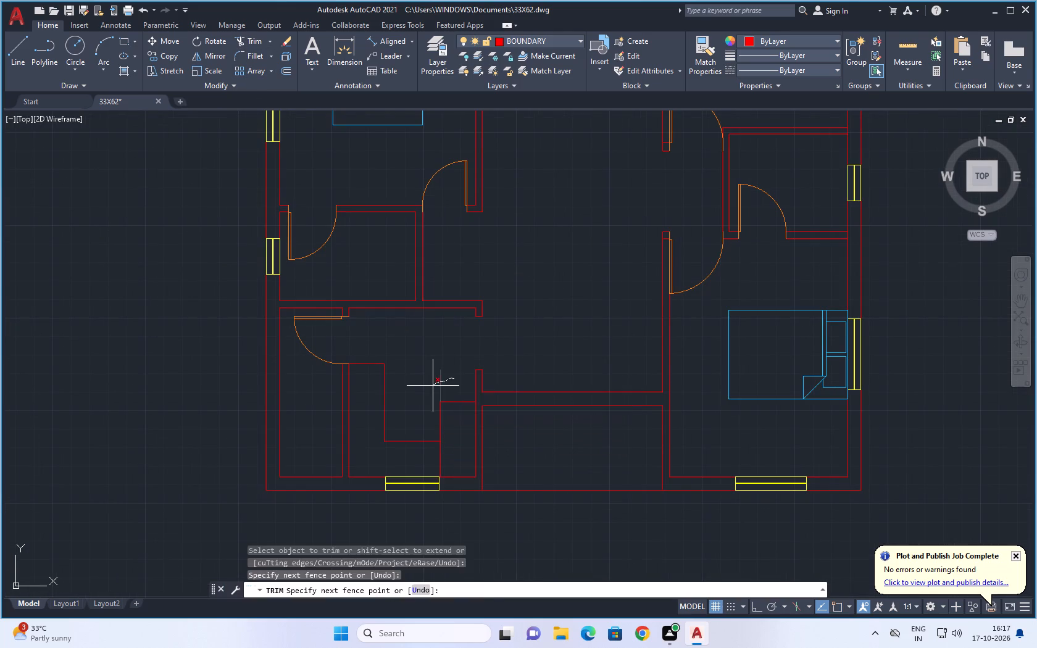
left_click_drag(433, 386, 431, 386)
left_click_drag(448, 452, 425, 464)
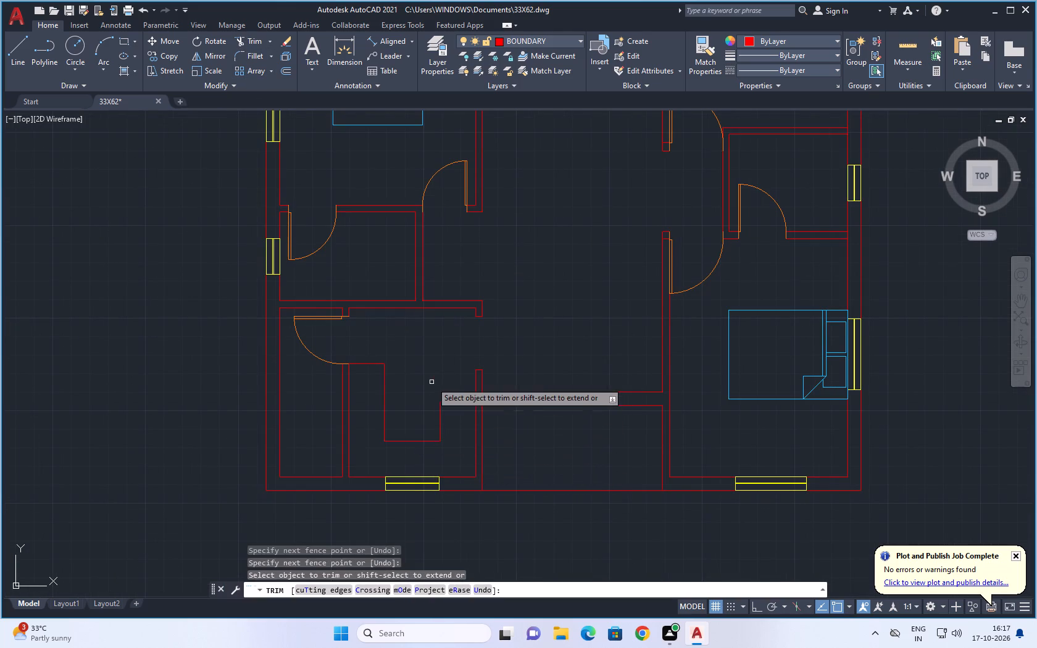
Trim the east counter edge above its closing line in the kitchen north of the staircase.
scroll(431, 382, "down", 2)
middle_click_drag(316, 296, 284, 439)
scroll(315, 302, "down", 1)
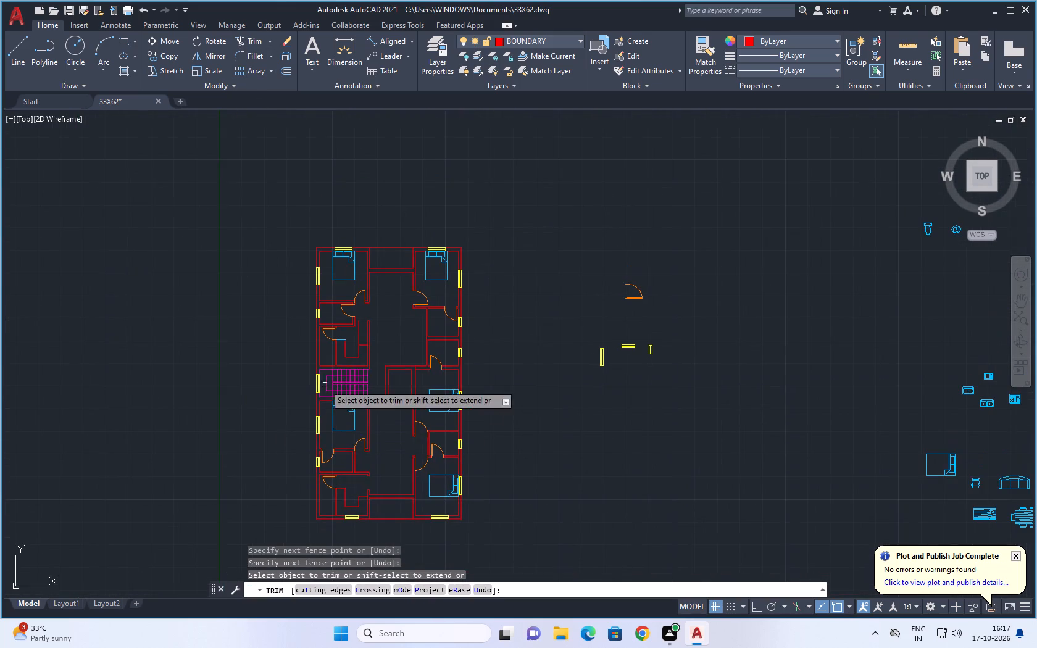
scroll(365, 312, "up", 2)
left_click_drag(355, 346, 335, 373)
key("Escape")
key("Escape")
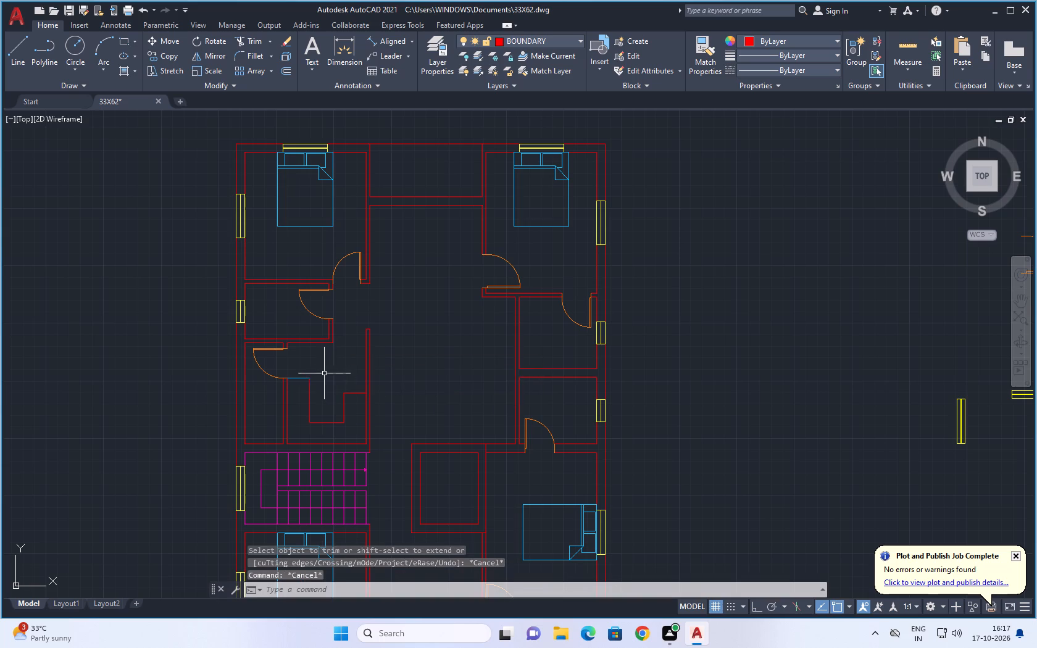
Move the west counter's closing line in the kitchen north of the staircase to the BOUNDARY layer.
left_click(296, 378)
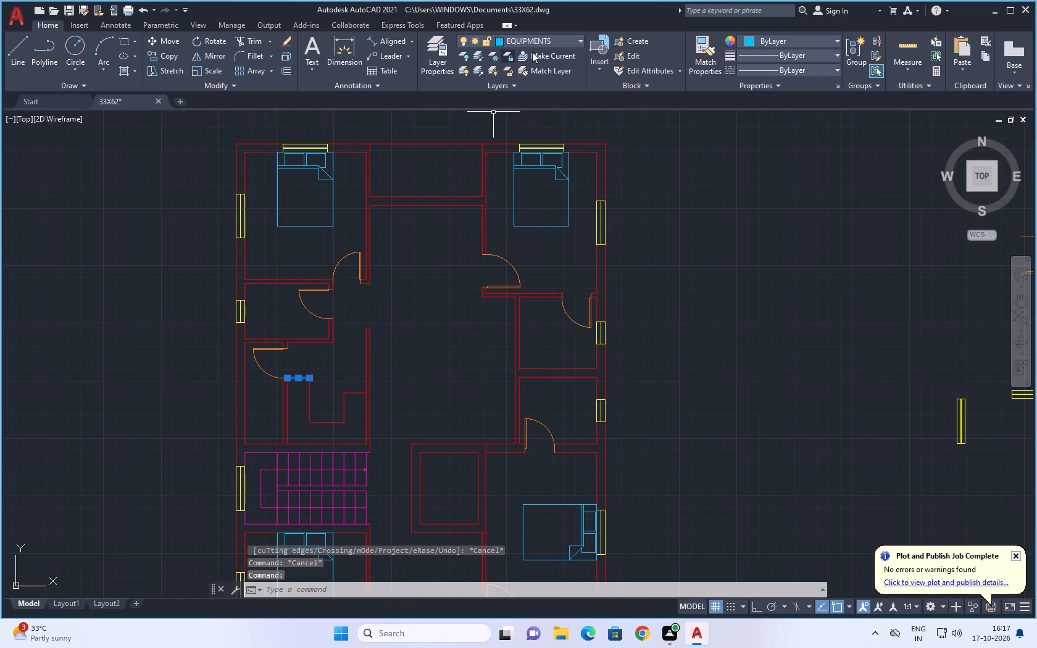
left_click(549, 40)
left_click(539, 69)
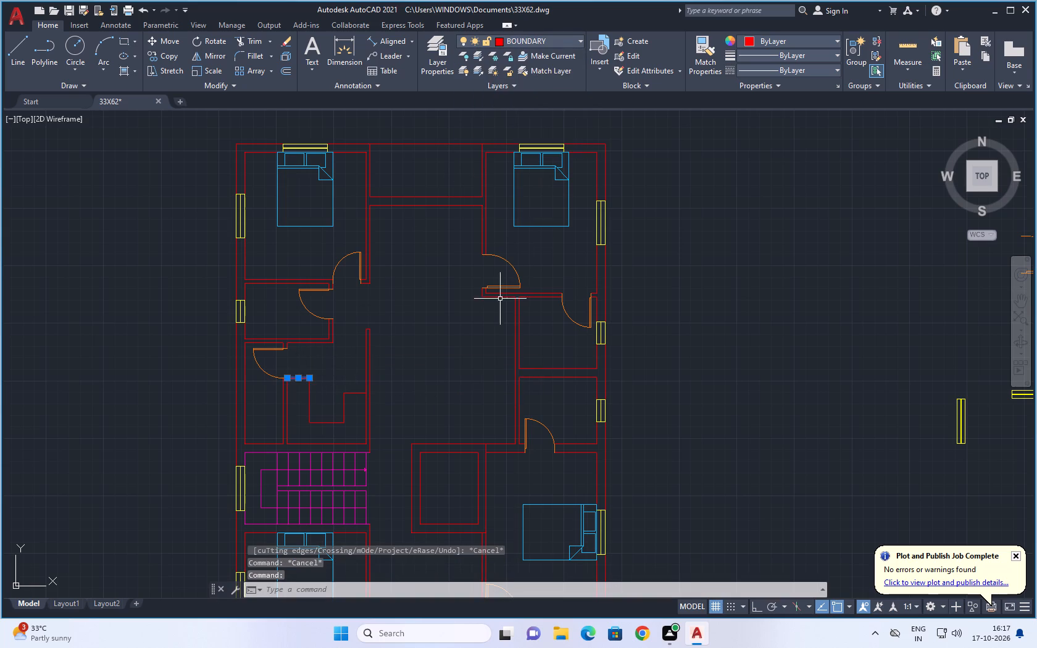
key("Escape")
key("Escape")
Look over the whole floor plan and the bathroom, kitchen, living and dining blocks lying east of it.
scroll(407, 362, "down", 2)
middle_click(409, 366)
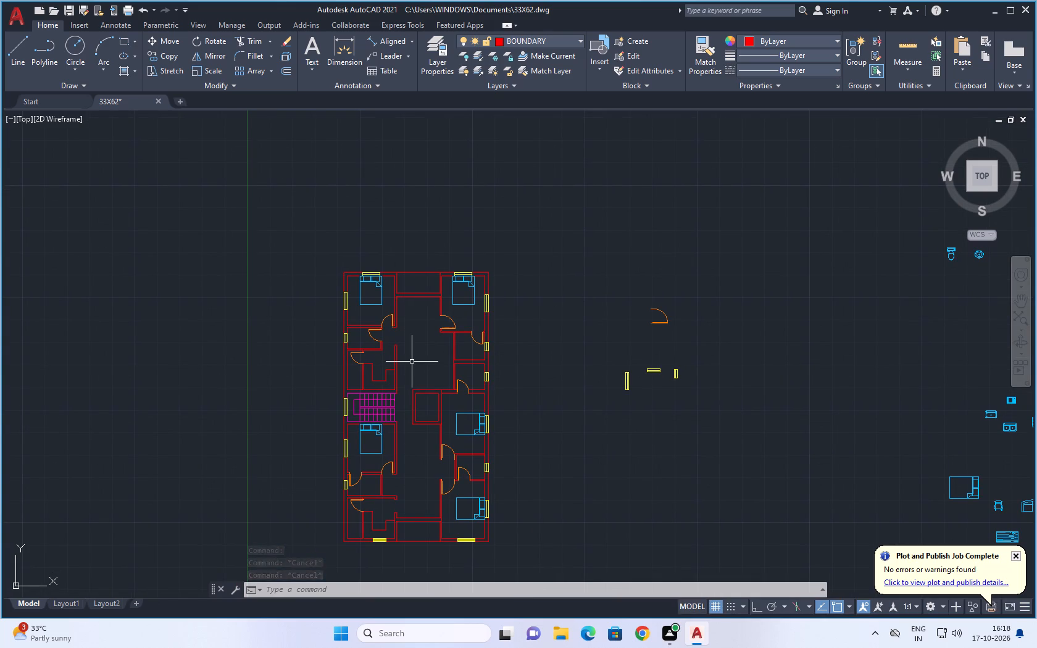
scroll(432, 352, "down", 1)
middle_click_drag(520, 399, 518, 333)
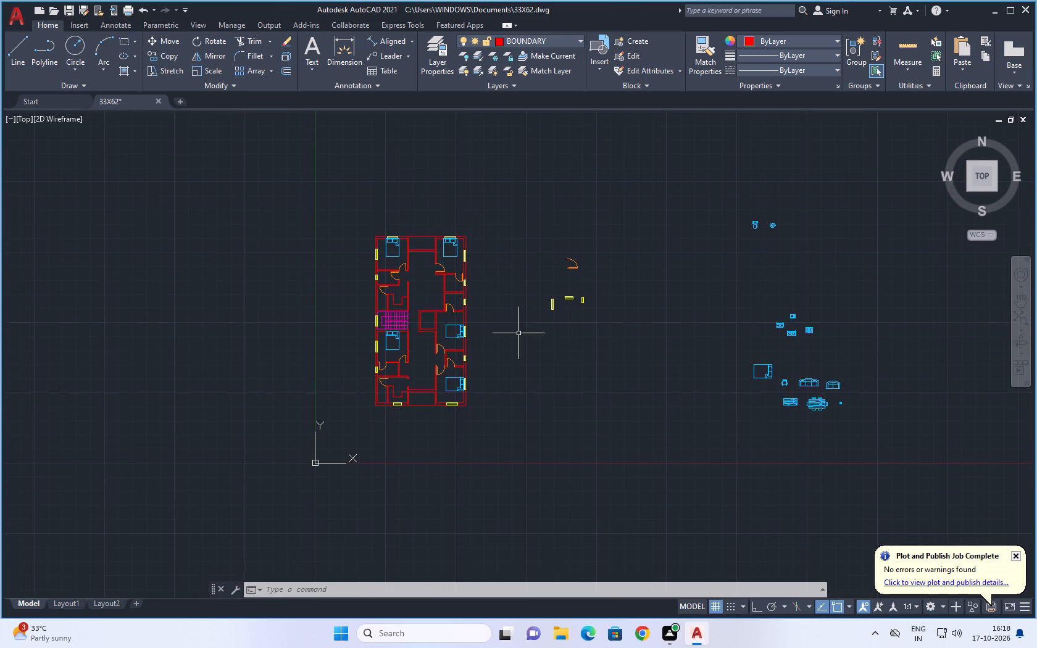
scroll(550, 347, "up", 1)
middle_click_drag(502, 363, 606, 372)
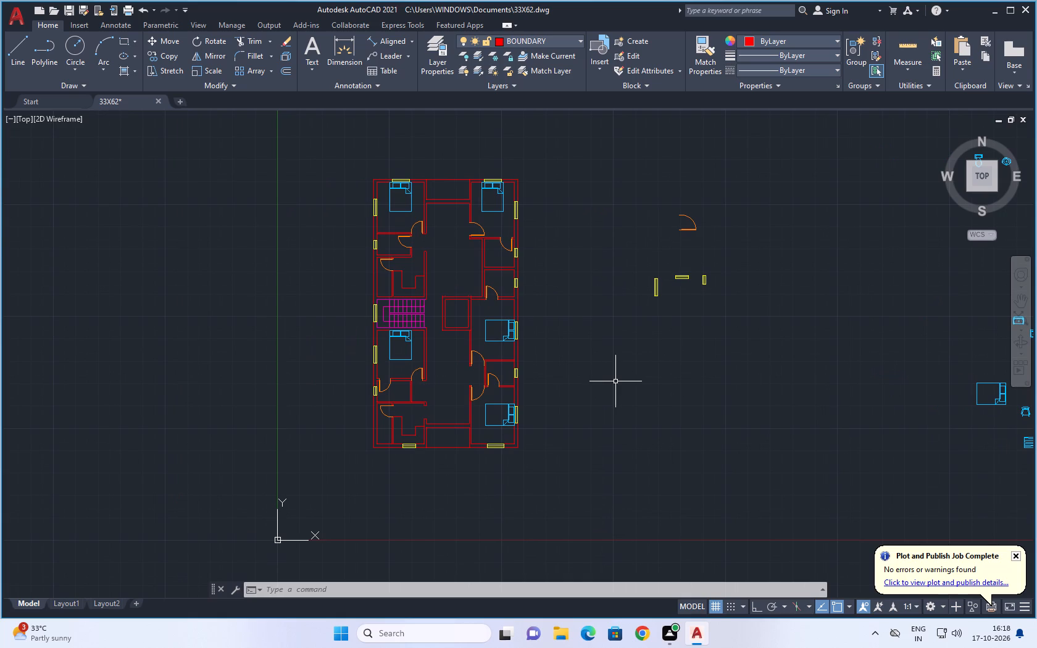
scroll(654, 394, "down", 1)
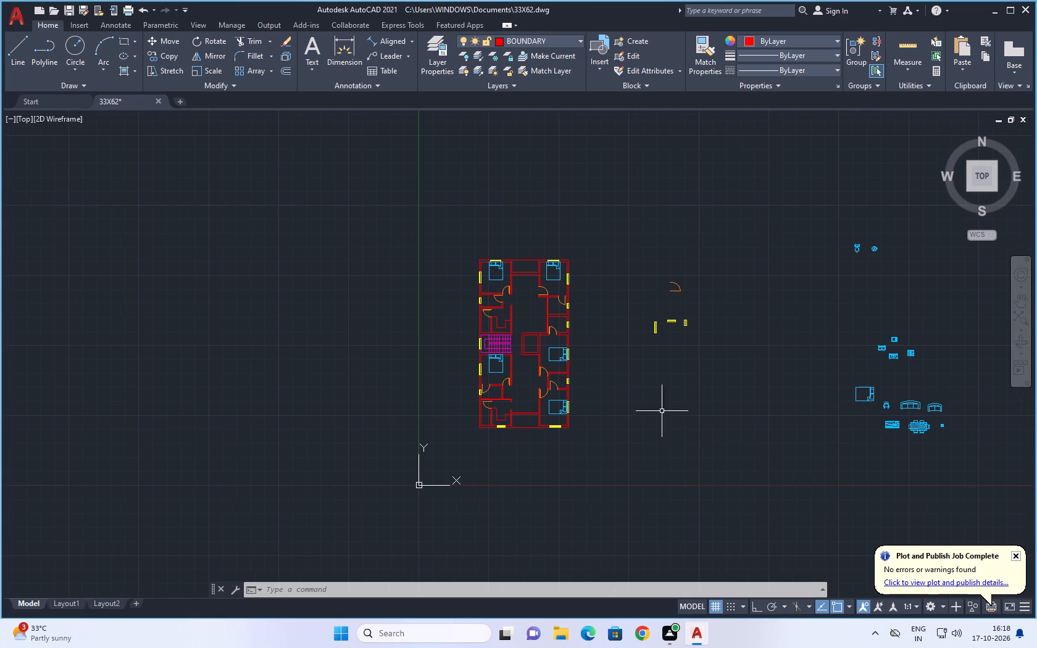
middle_click_drag(724, 414, 575, 412)
scroll(580, 399, "up", 1)
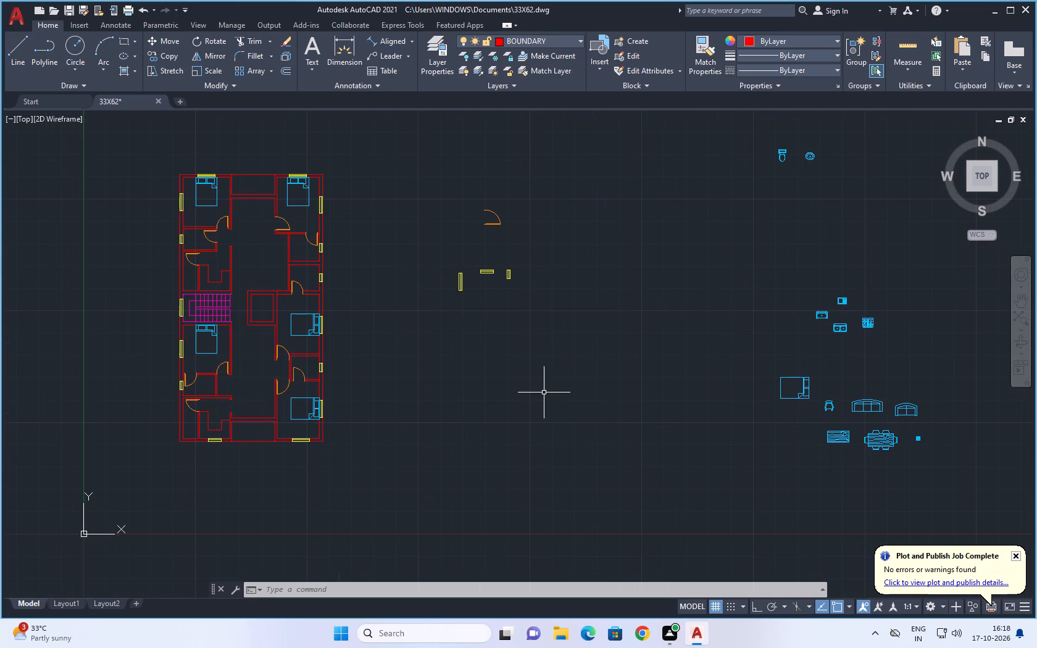
middle_click_drag(468, 361, 551, 400)
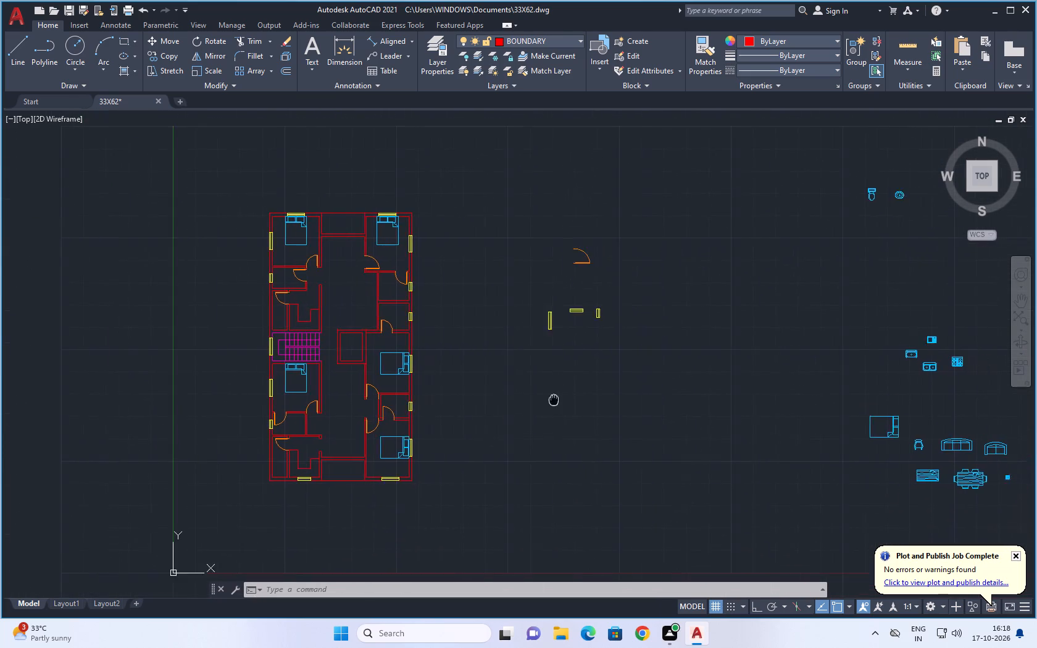
middle_click_drag(551, 400, 482, 437)
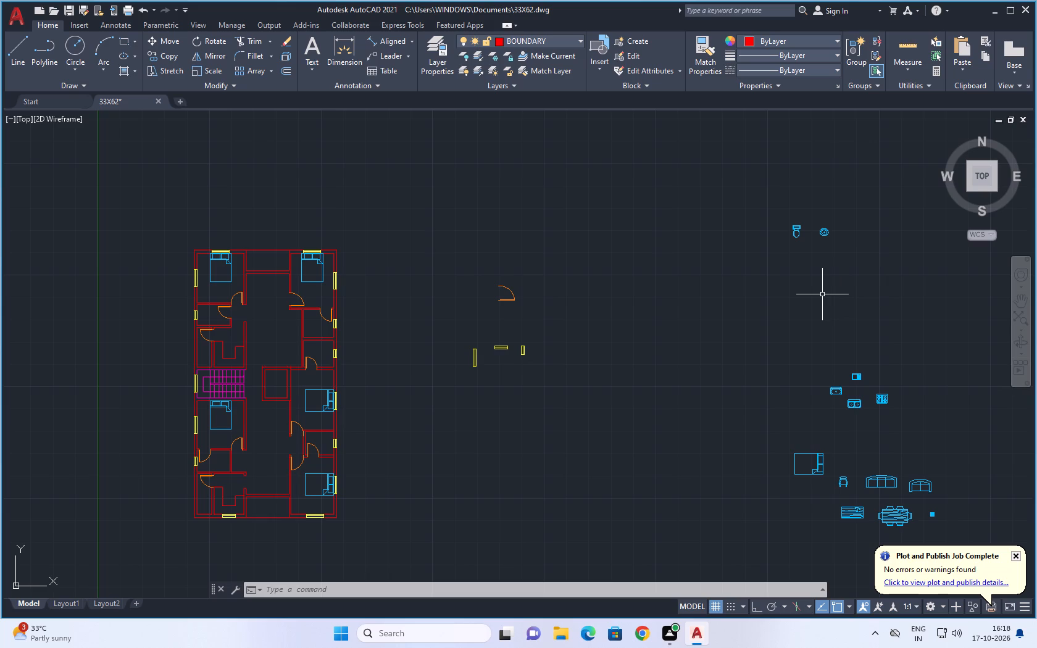
Rotate the source toilet block east of the plan by 180° about its tank corner so the bowl faces north.
scroll(803, 222, "up", 2)
left_click_drag(817, 217, 807, 223)
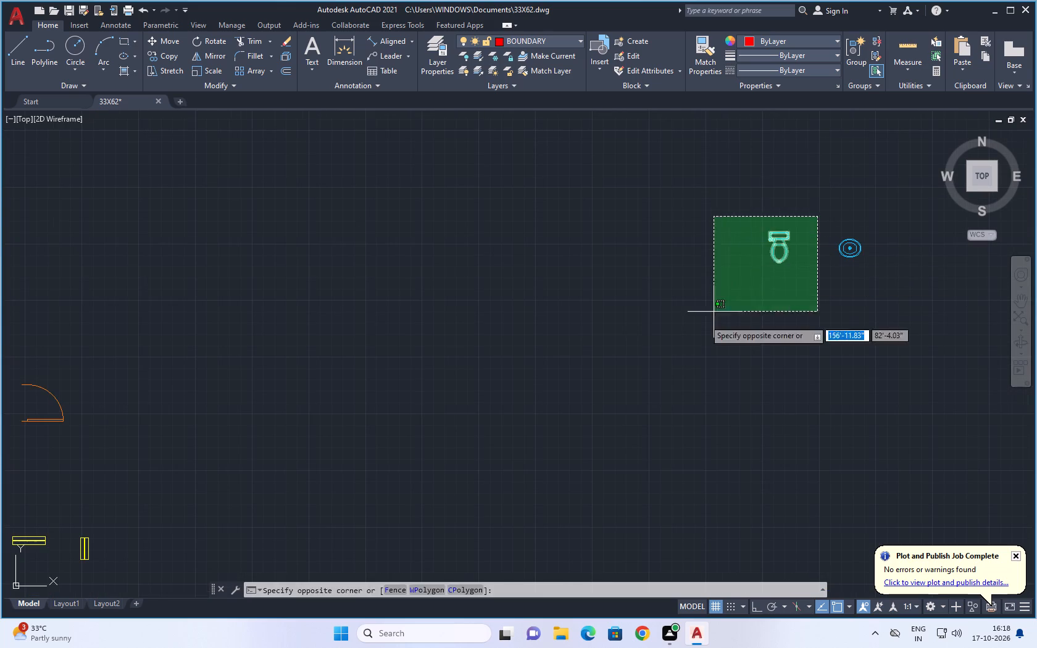
left_click(694, 326)
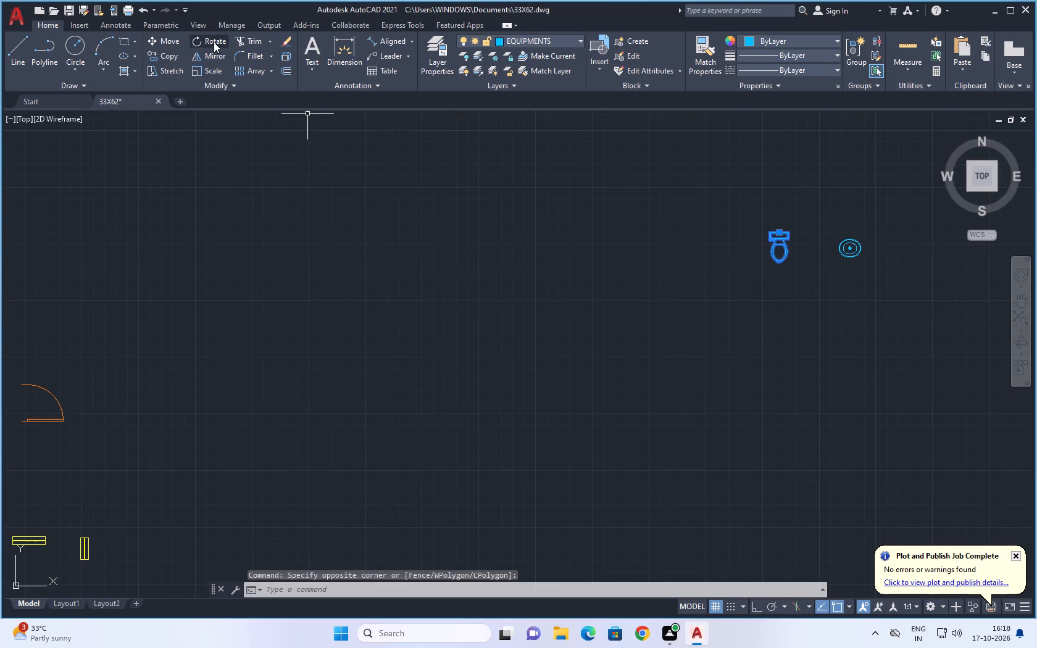
left_click(212, 41)
left_click(771, 231)
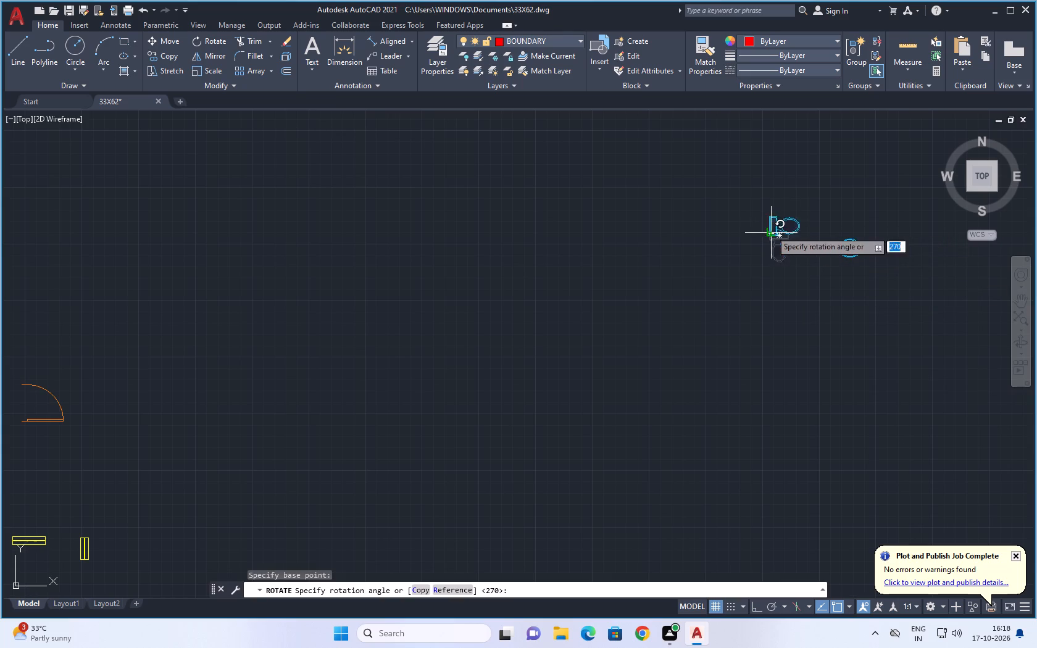
key("F8")
left_click(672, 236)
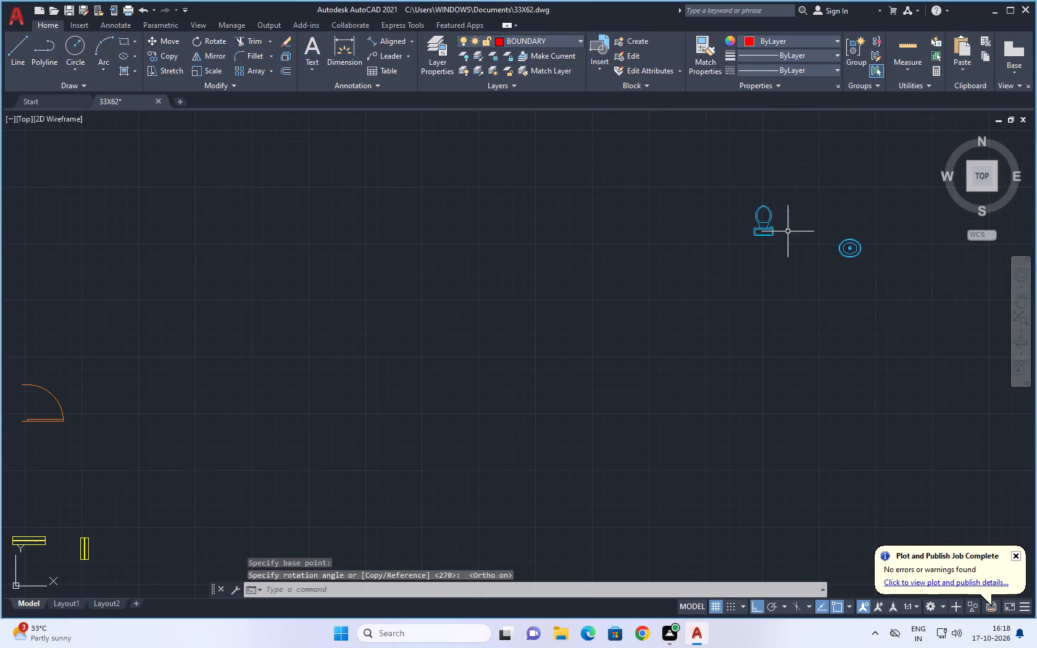
Copy the toilet from its tank's rear midpoint to the south wall of the west bathroom north of the staircase.
left_click(809, 184)
left_click(707, 274)
key("c")
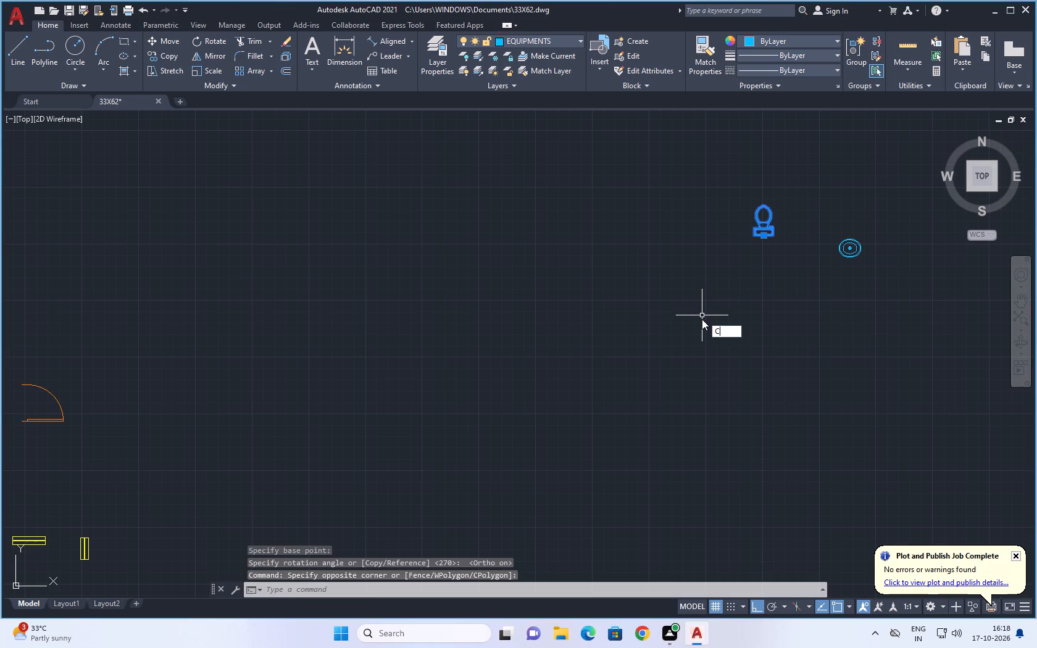
key("o")
left_click(766, 341)
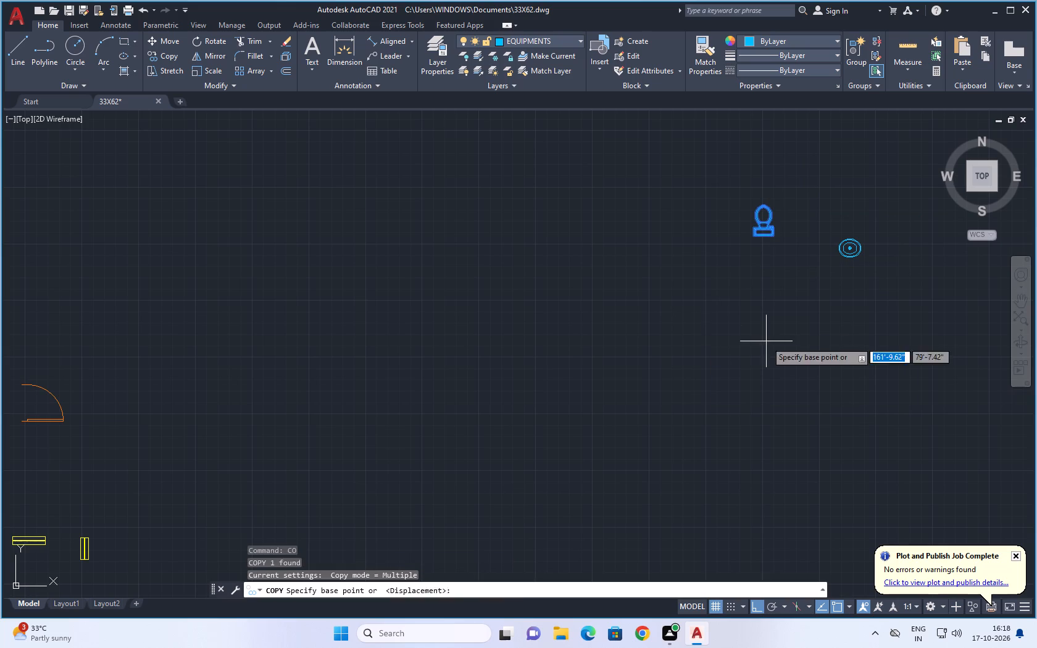
scroll(764, 232, "up", 3)
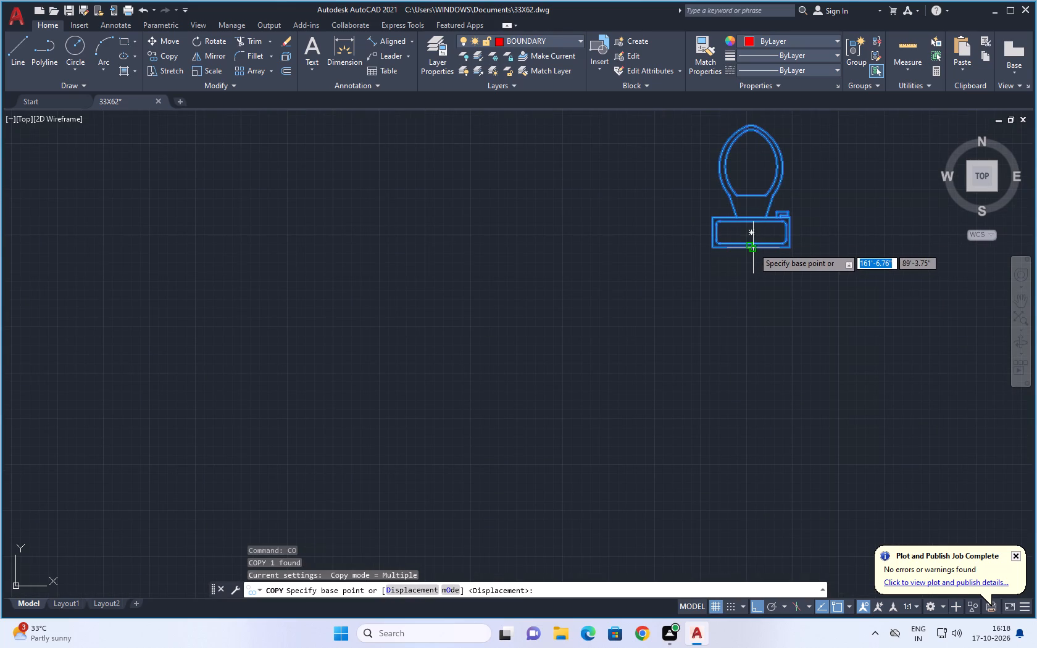
left_click(753, 247)
key("F8")
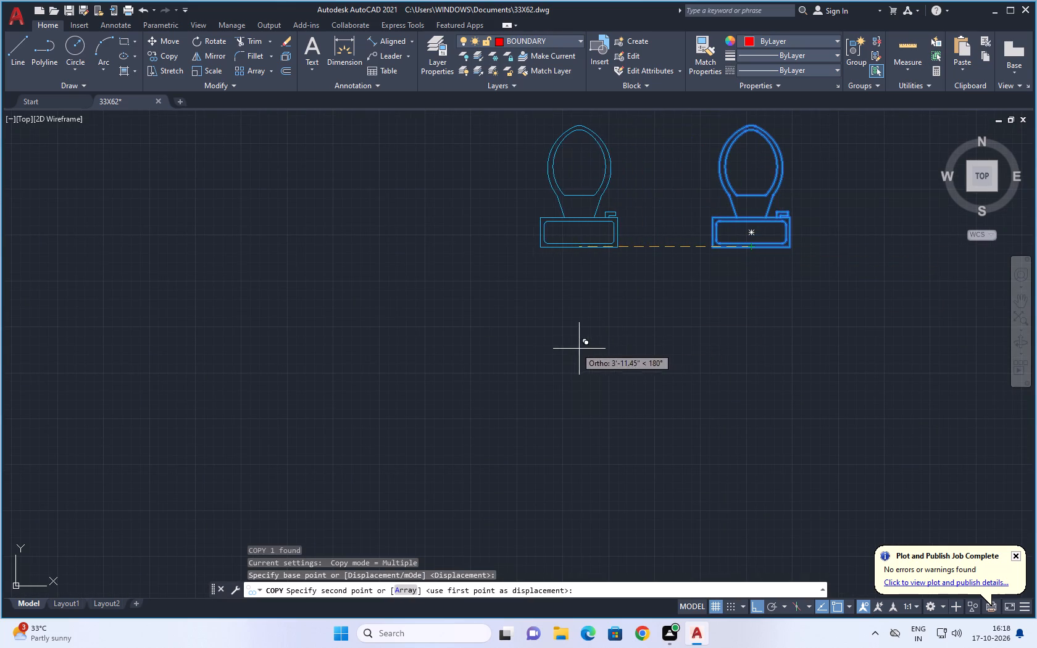
scroll(443, 357, "down", 5)
middle_click_drag(237, 407, 910, 211)
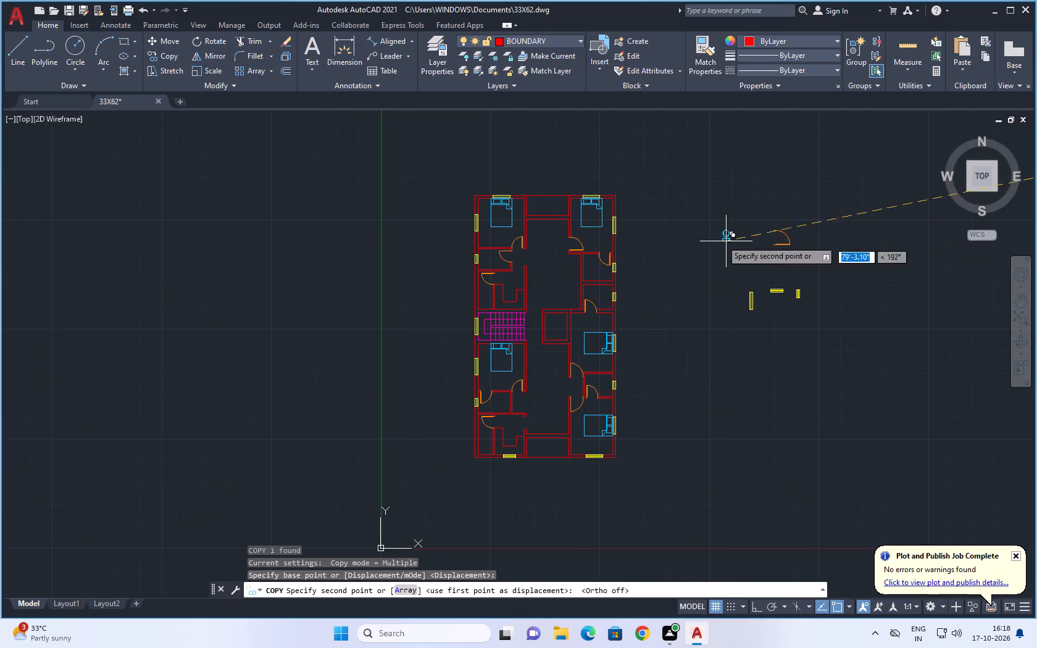
scroll(472, 278, "up", 2)
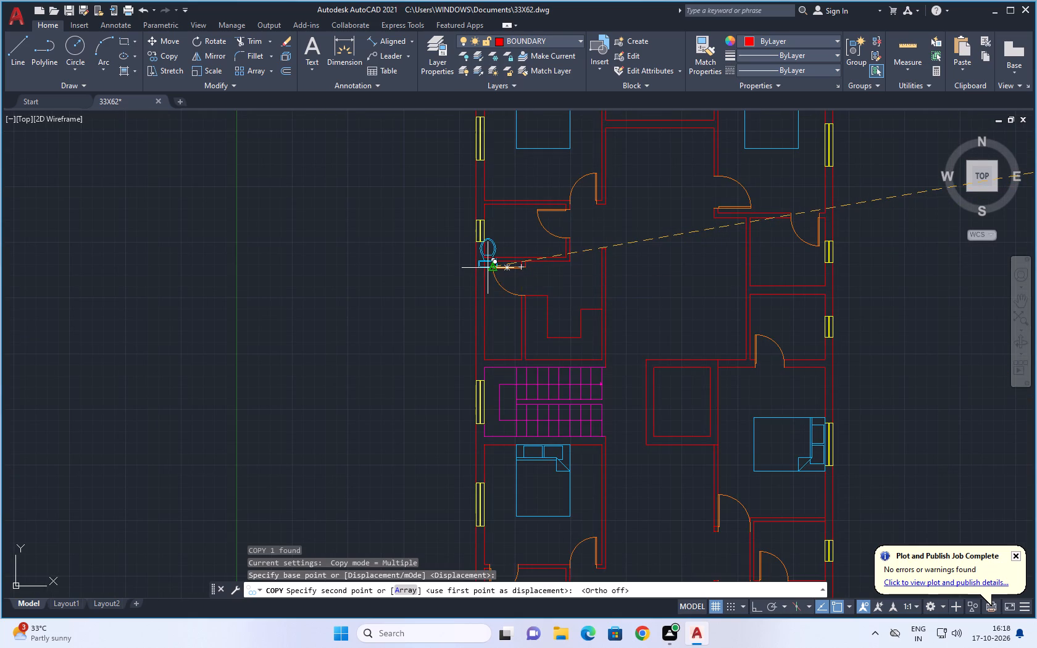
scroll(527, 255, "up", 3)
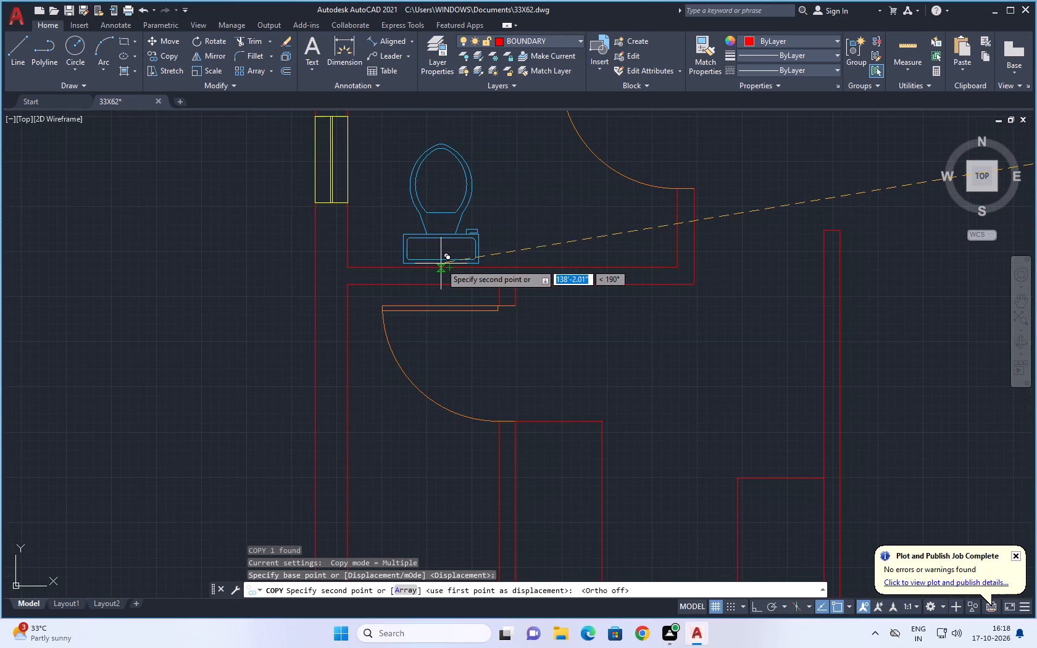
left_click(440, 265)
Place another toilet copy against the south wall of the west bathroom south of the staircase and finish copying.
scroll(500, 284, "down", 2)
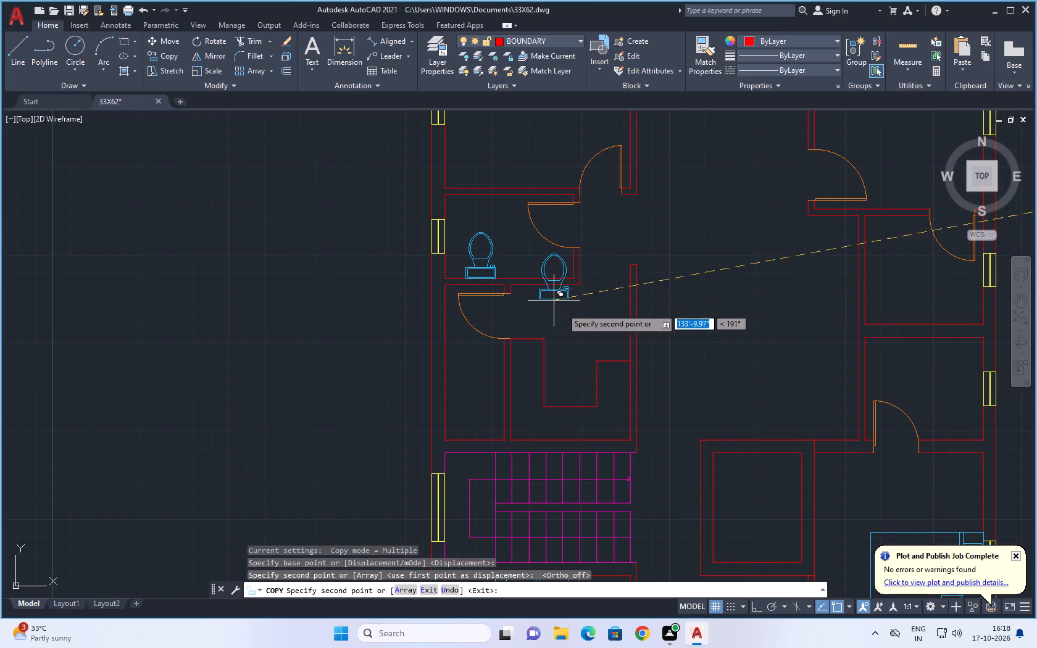
middle_click_drag(535, 424, 535, 160)
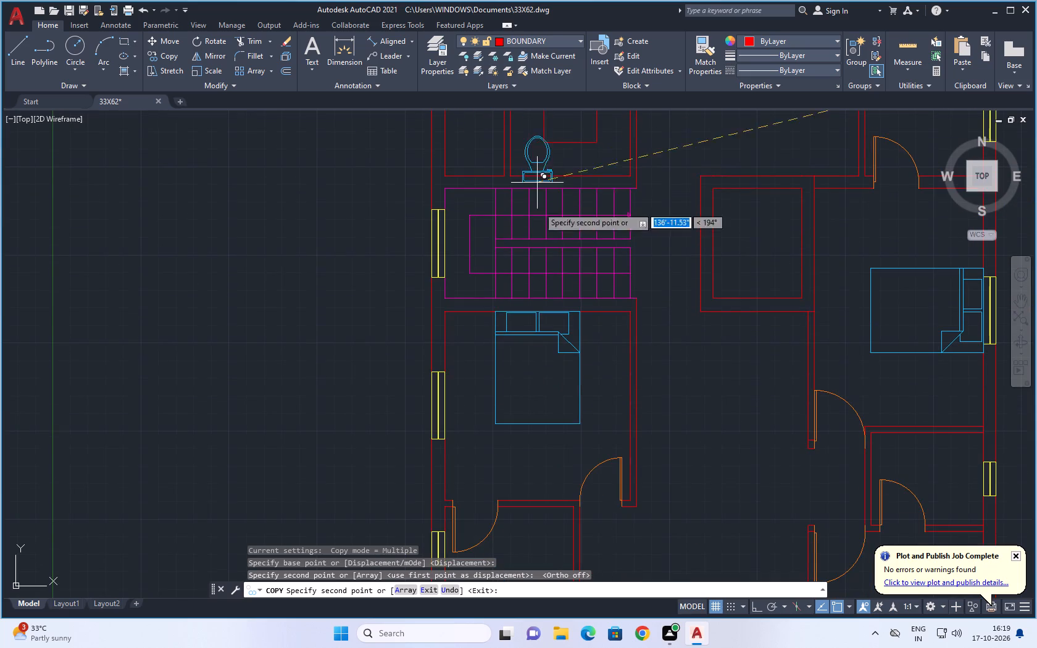
scroll(521, 427, "down", 1)
middle_click_drag(524, 447, 515, 348)
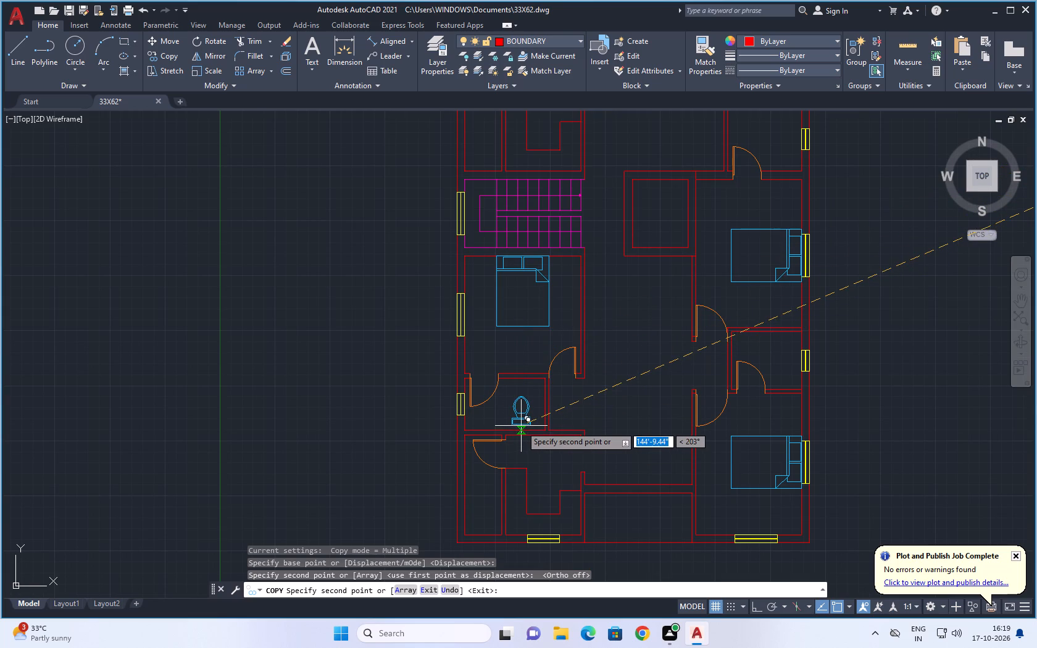
middle_click_drag(519, 419, 535, 363)
scroll(535, 363, "down", 1)
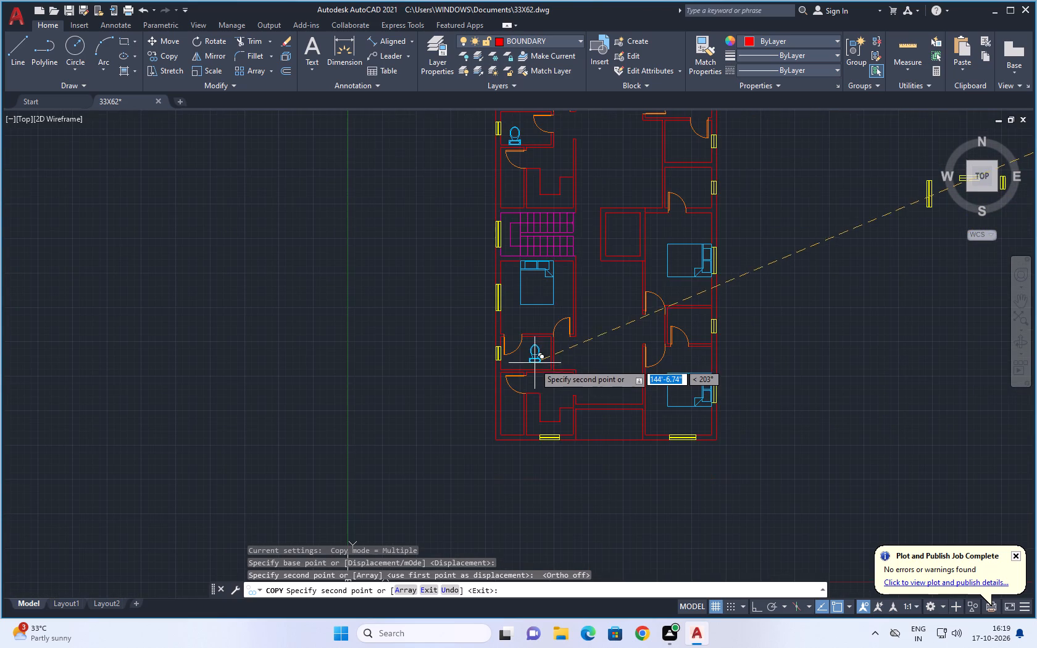
scroll(535, 367, "up", 3)
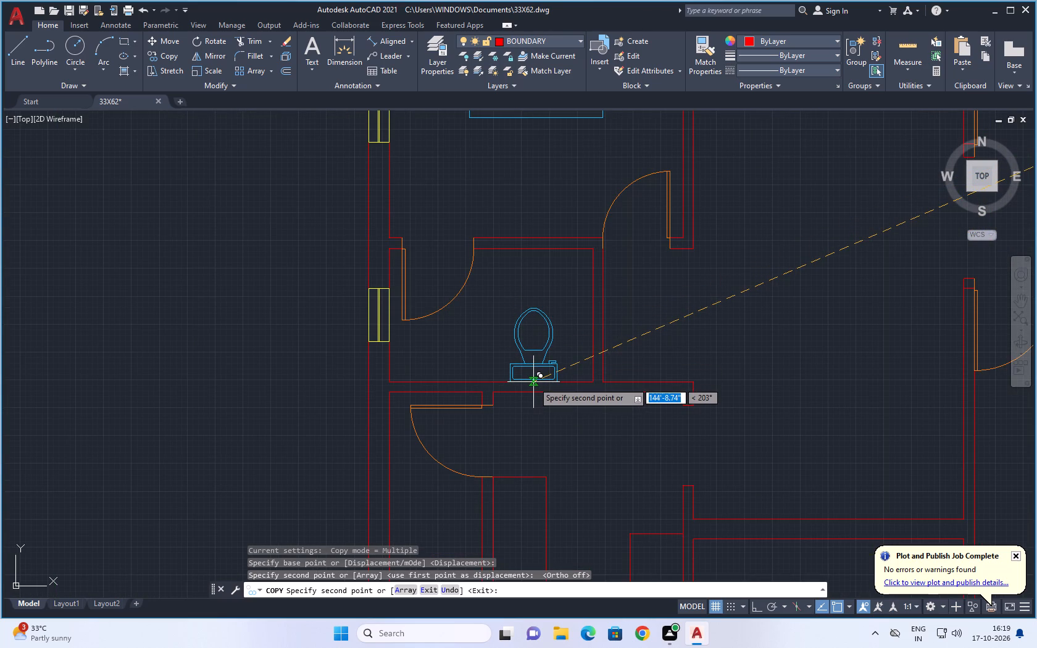
left_click(533, 381)
scroll(487, 363, "down", 2)
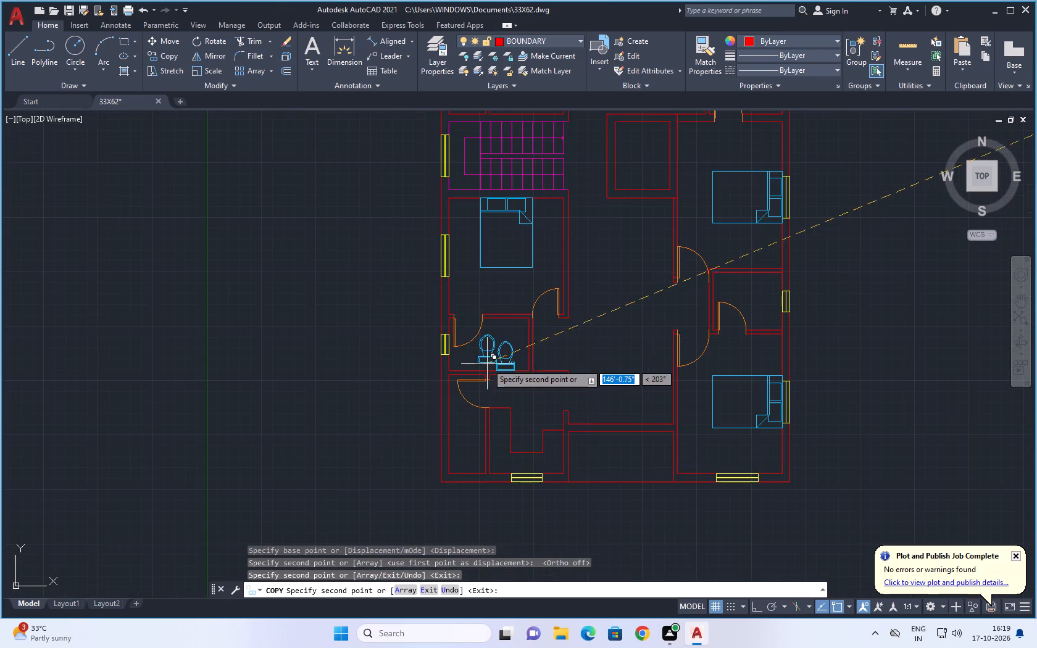
scroll(491, 360, "down", 1)
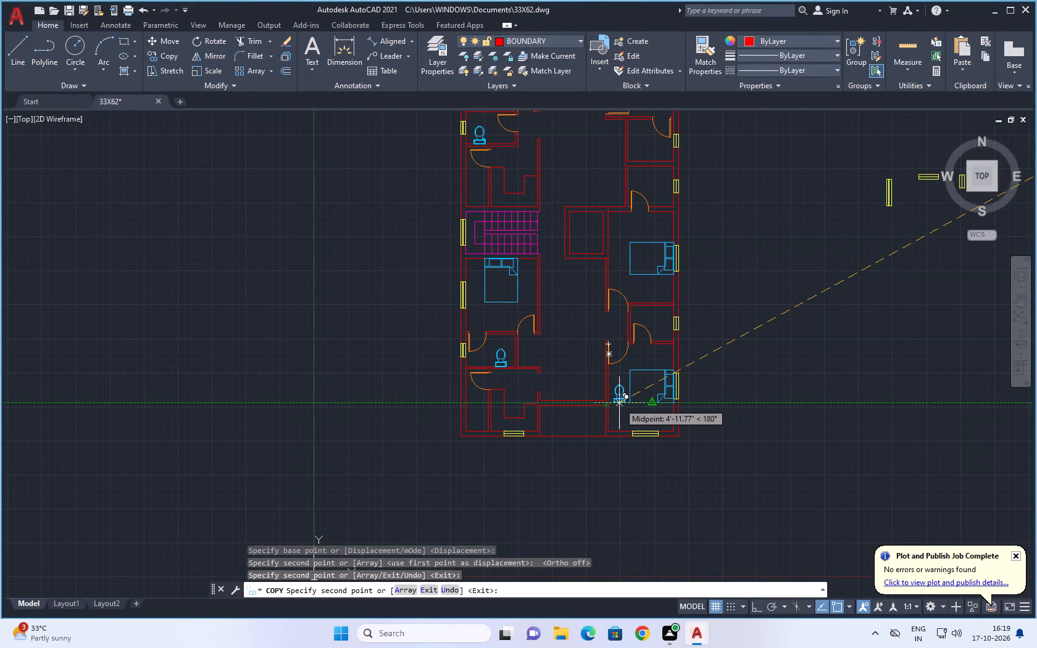
scroll(660, 393, "down", 1)
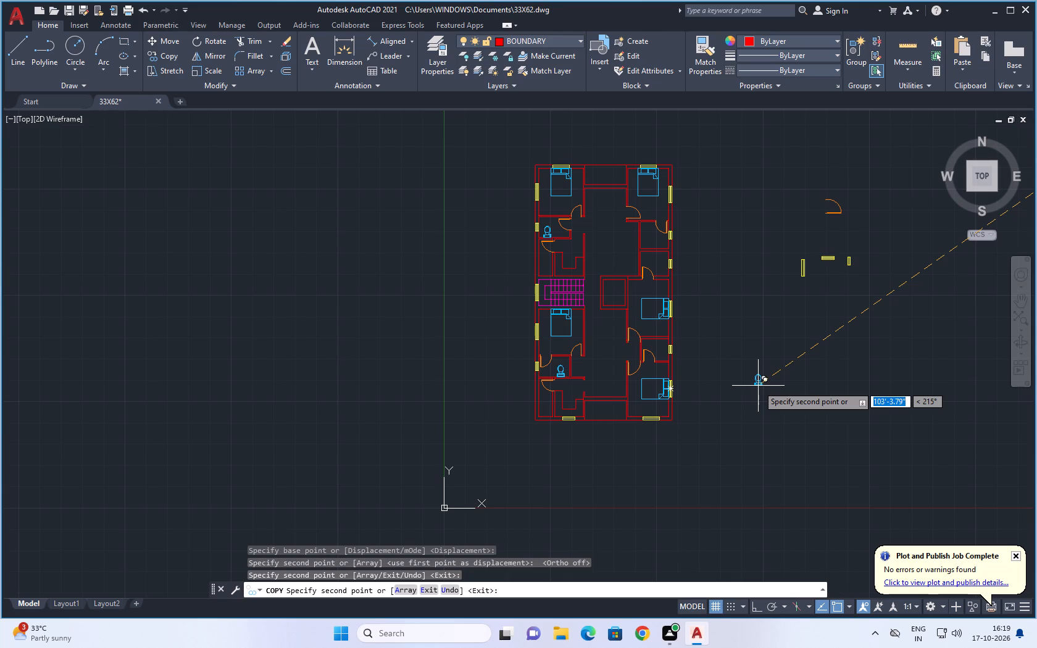
key("Escape")
key("Escape")
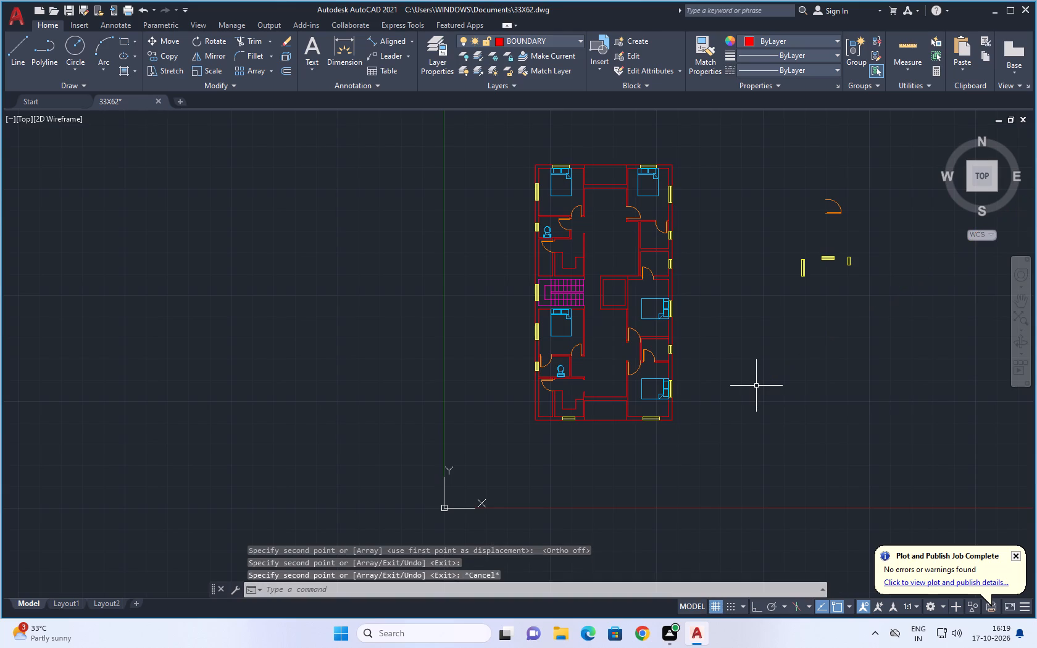
Rotate the source toilet block 90° counterclockwise about its tank corner so the bowl faces west.
middle_click_drag(780, 348, 647, 376)
middle_click_drag(783, 271, 496, 351)
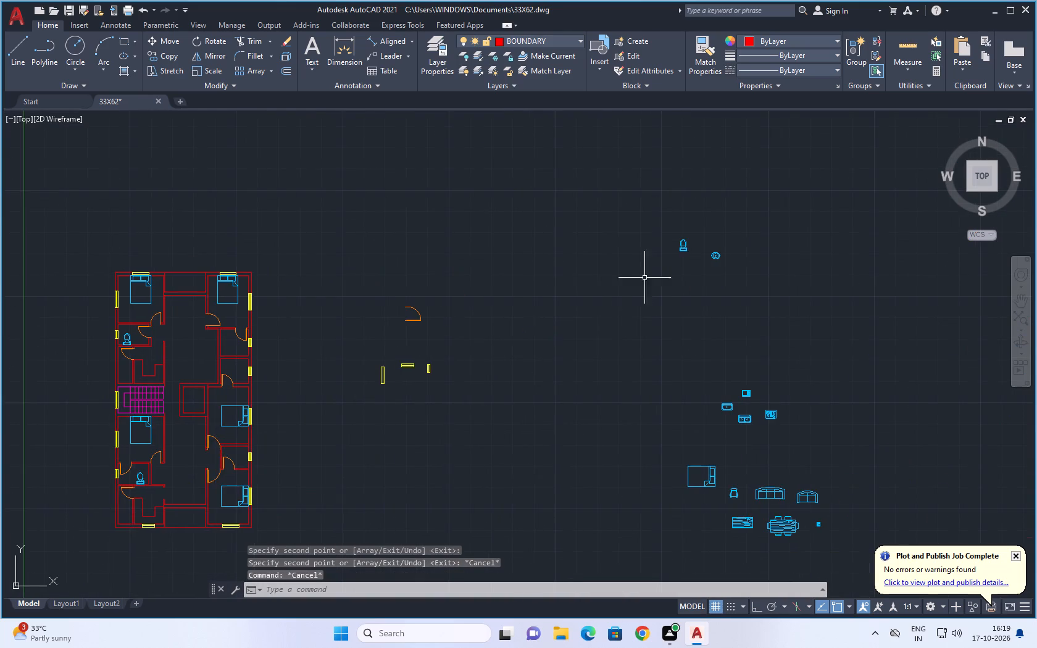
scroll(684, 248, "up", 4)
double_click(703, 186)
left_click(545, 326)
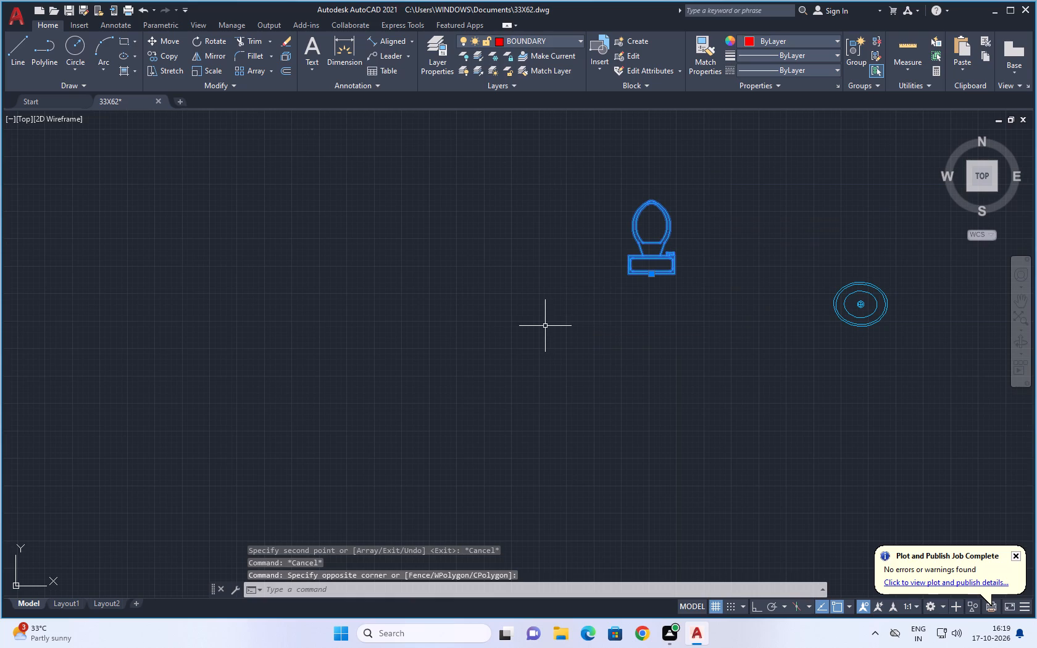
key("r")
scroll(544, 326, "up", 1)
key("o")
key("space")
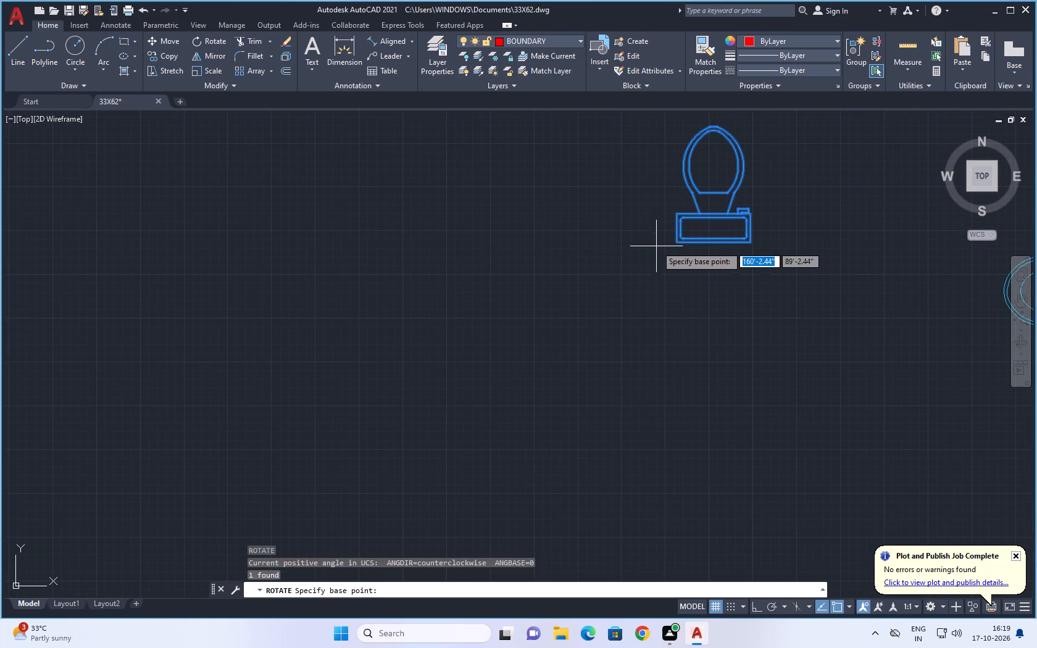
left_click(678, 243)
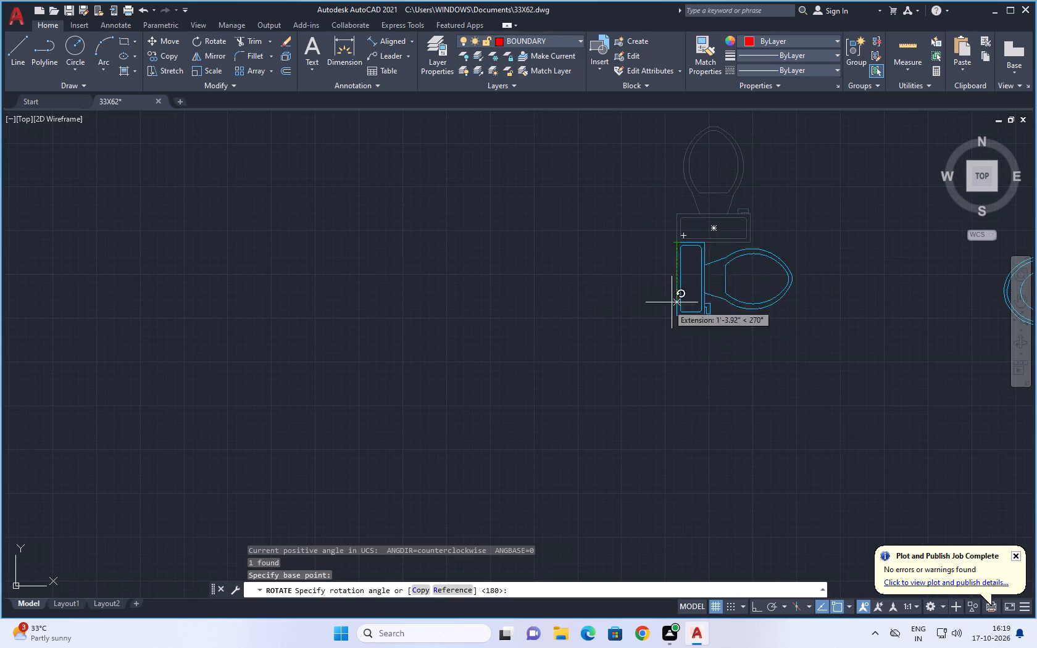
left_click(674, 148)
Copy the west-facing toilet from its tank's rear midpoint to the east wall of the bathroom between the two southeastern bedrooms.
left_click(714, 144)
left_click(373, 367)
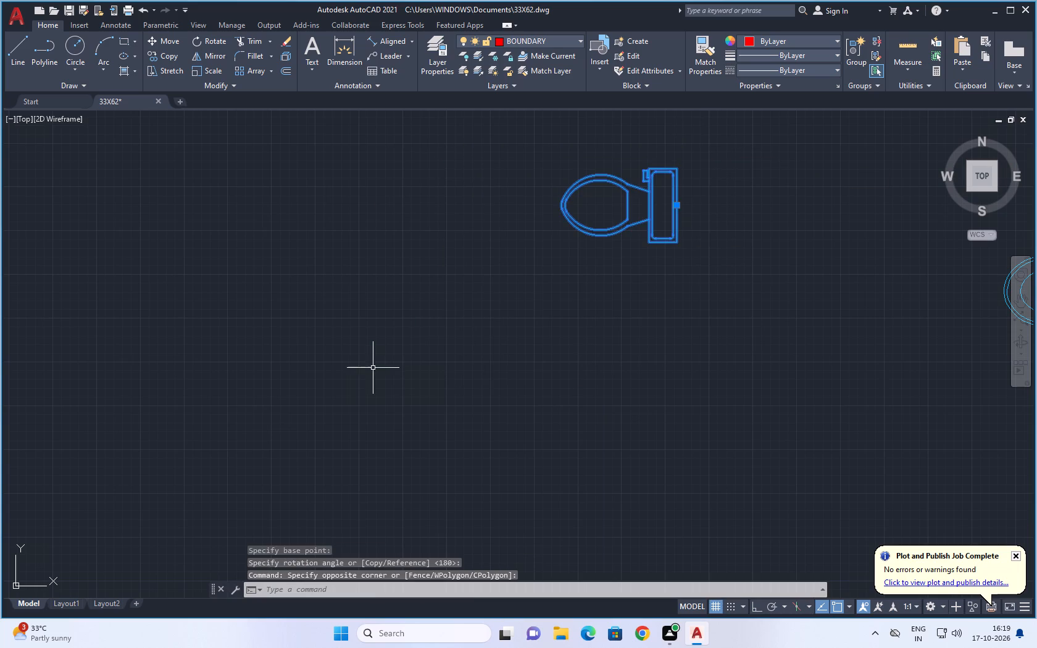
type("CO")
key("space")
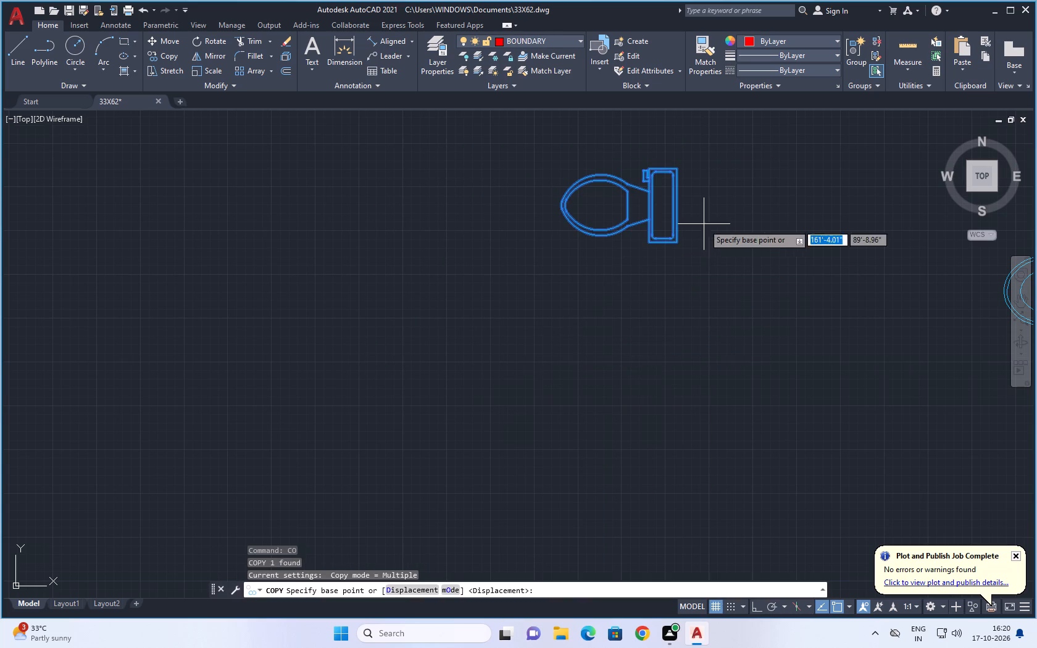
scroll(672, 208, "up", 1)
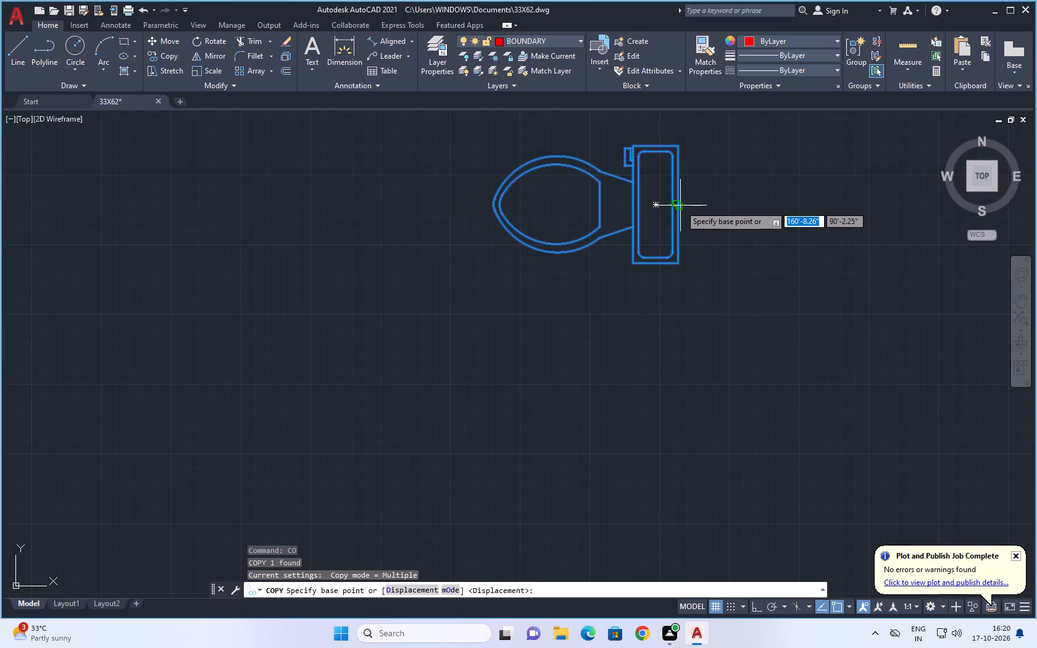
scroll(680, 206, "up", 4)
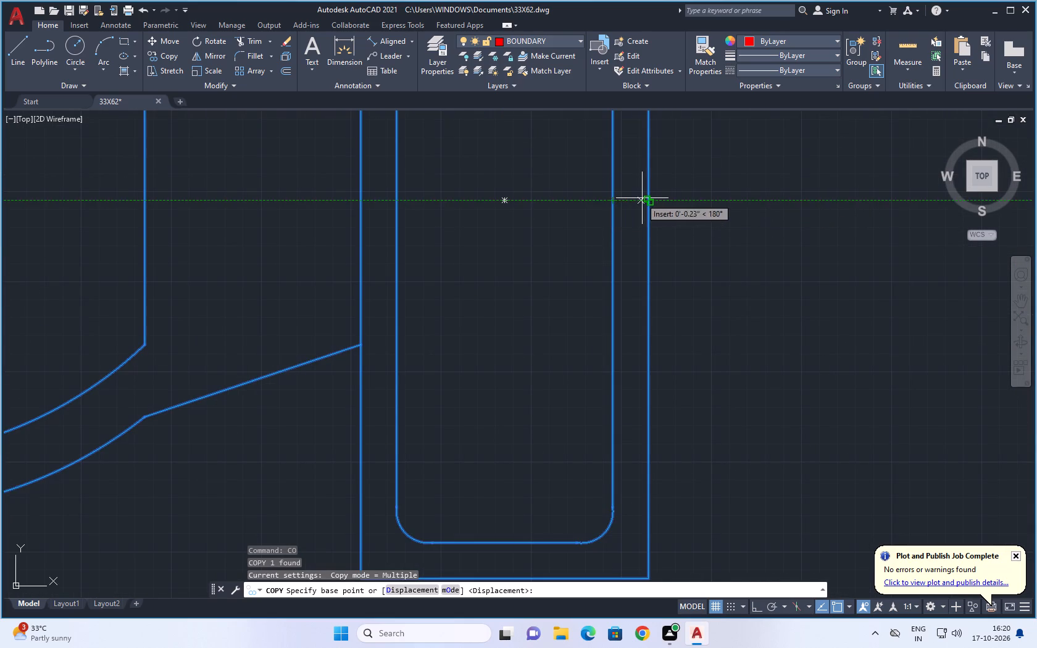
left_click(650, 200)
scroll(667, 271, "down", 10)
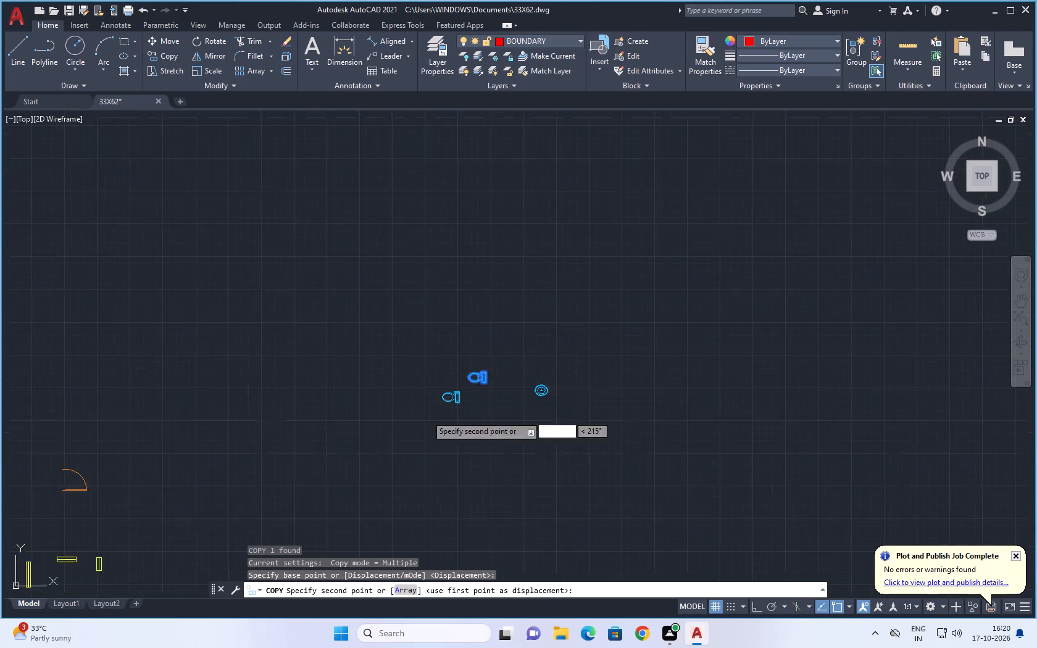
scroll(417, 420, "down", 1)
middle_click_drag(304, 462, 518, 241)
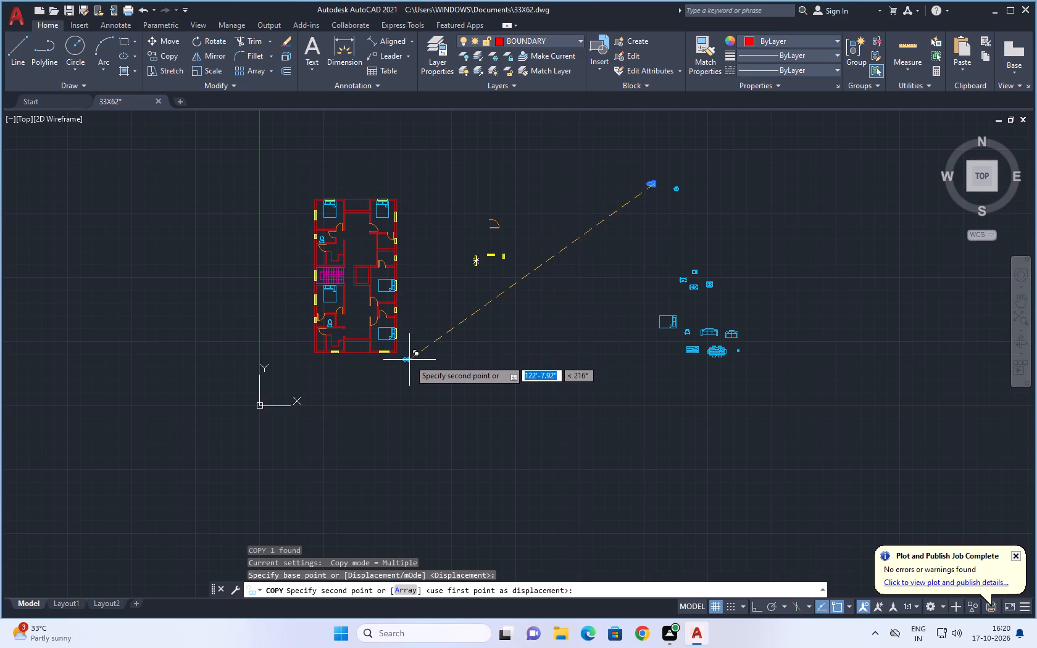
scroll(388, 322, "up", 2)
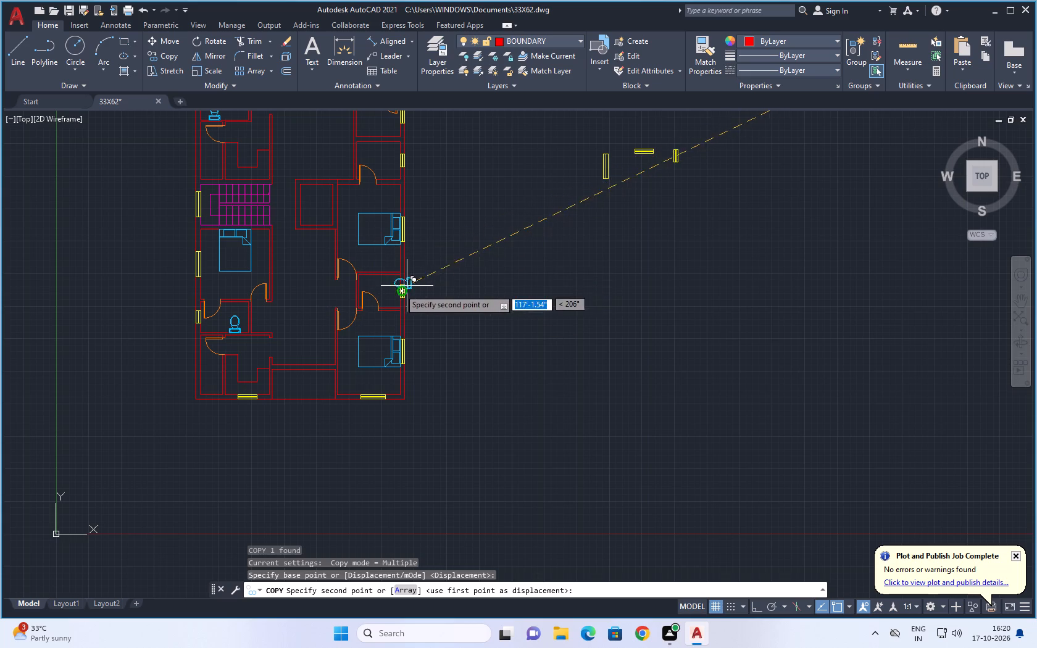
scroll(390, 293, "up", 5)
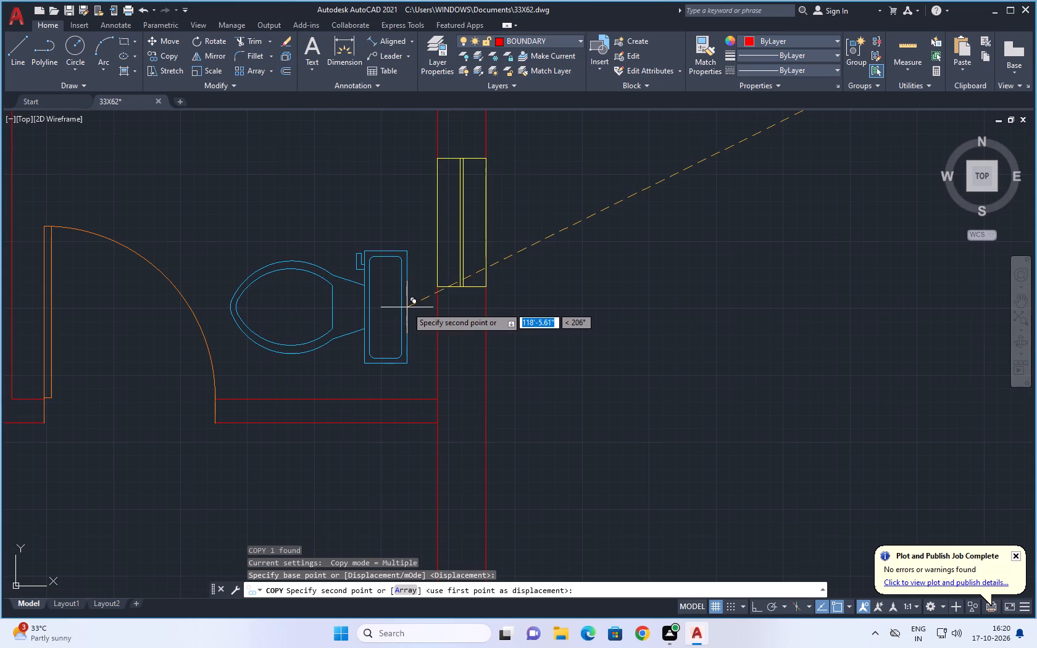
left_click(436, 278)
Place another west-facing toilet copy against the east wall of the bathroom just north of the middle east bedroom and finish copying.
scroll(562, 317, "down", 2)
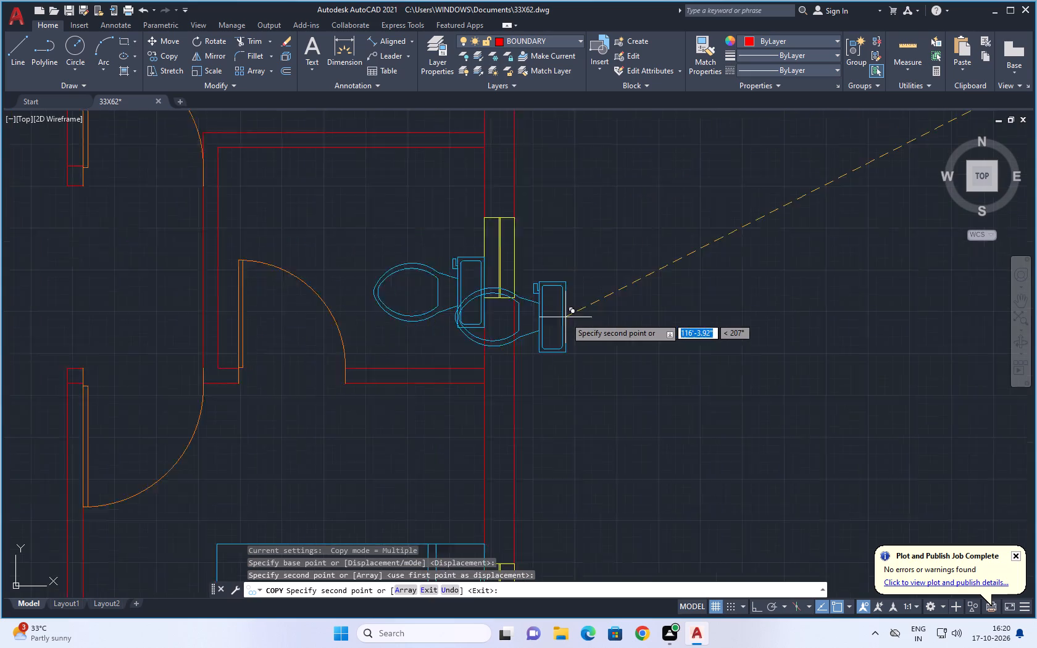
scroll(579, 314, "down", 1)
middle_click_drag(627, 268, 616, 415)
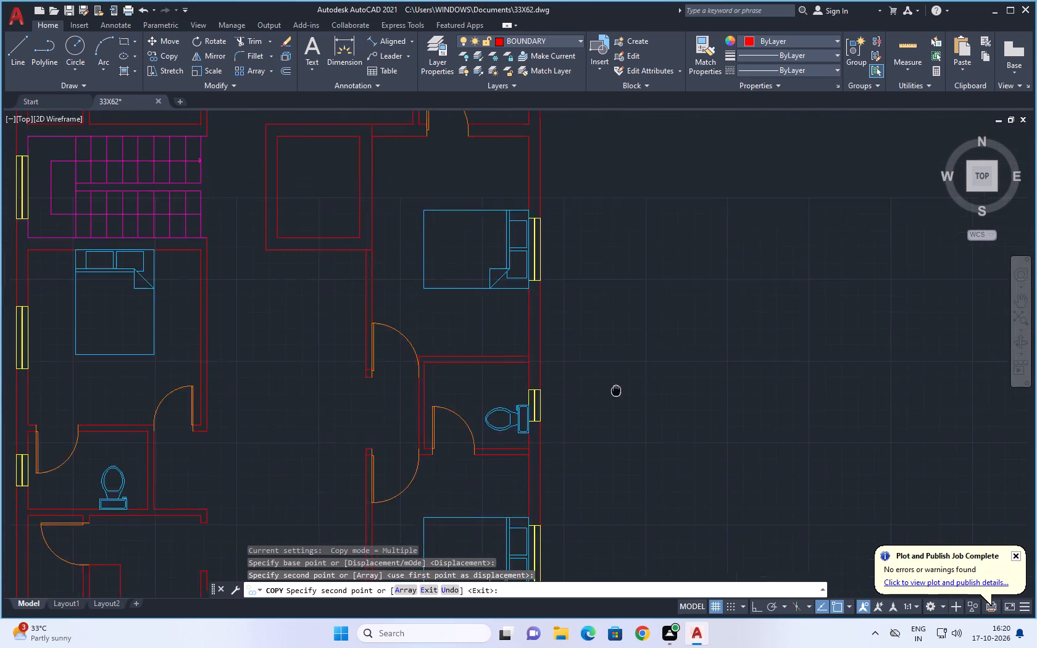
middle_click_drag(616, 415, 611, 487)
middle_click_drag(625, 295, 601, 462)
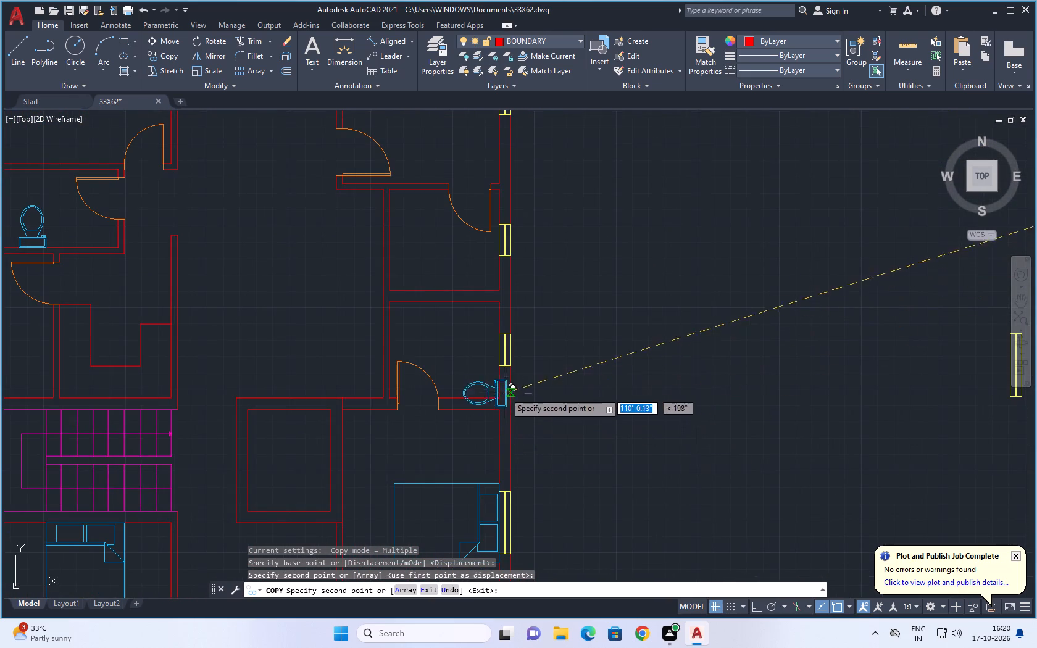
scroll(490, 385, "up", 3)
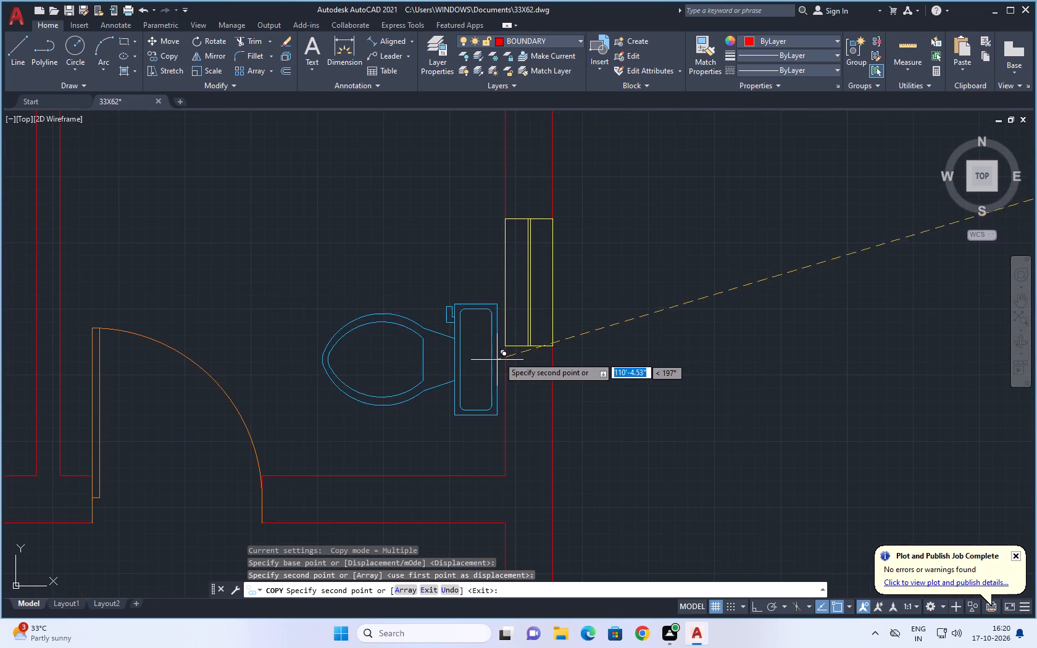
left_click(504, 344)
scroll(677, 389, "down", 5)
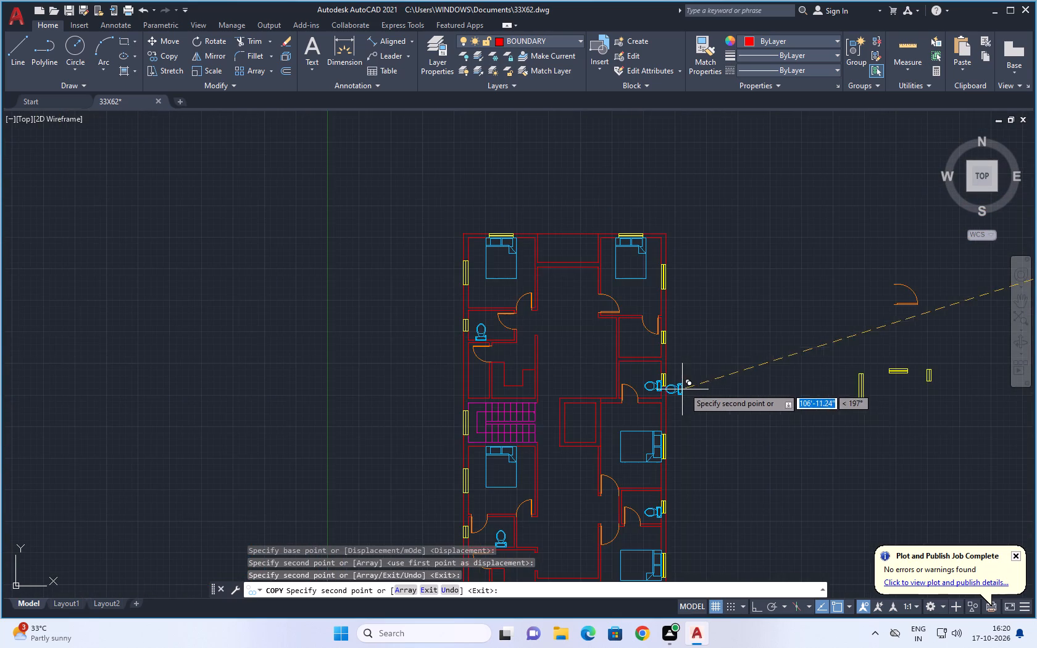
middle_click_drag(709, 384, 617, 322)
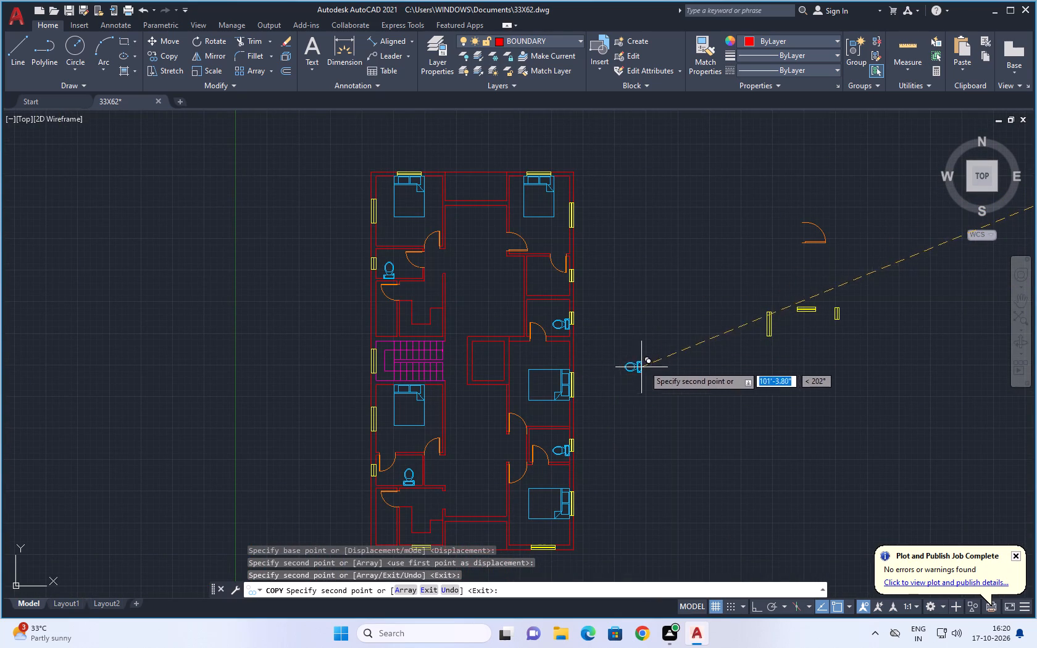
key("Escape")
Rotate the source toilet block 180° about its tank's rear corner with Ortho on, so the bowl faces east.
scroll(731, 390, "down", 1)
middle_click_drag(782, 413, 698, 424)
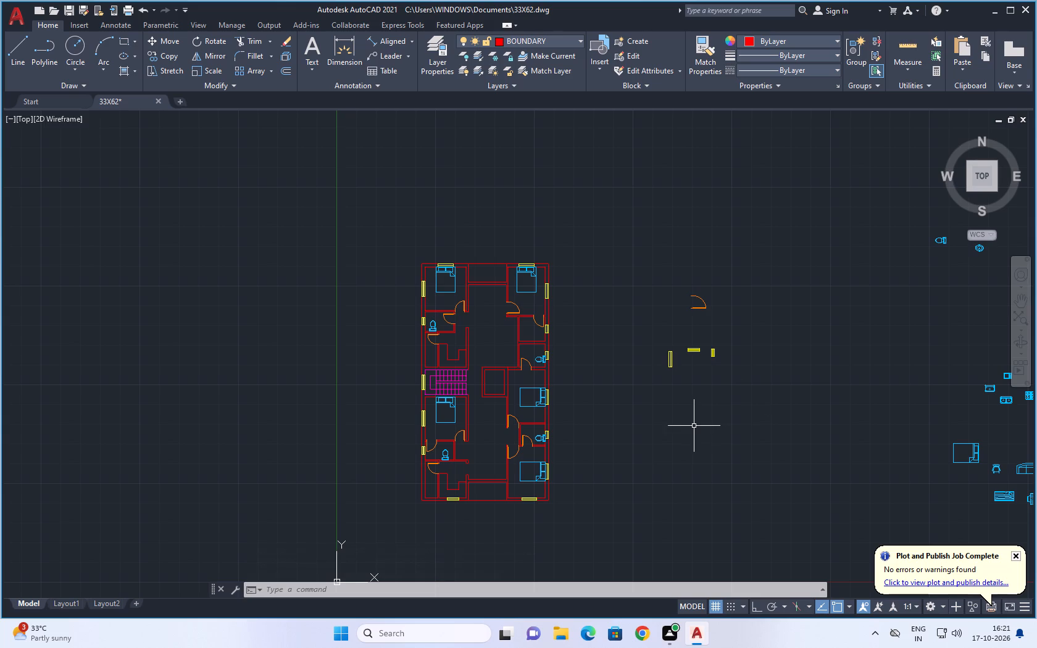
middle_click_drag(871, 336, 466, 380)
scroll(516, 315, "up", 2)
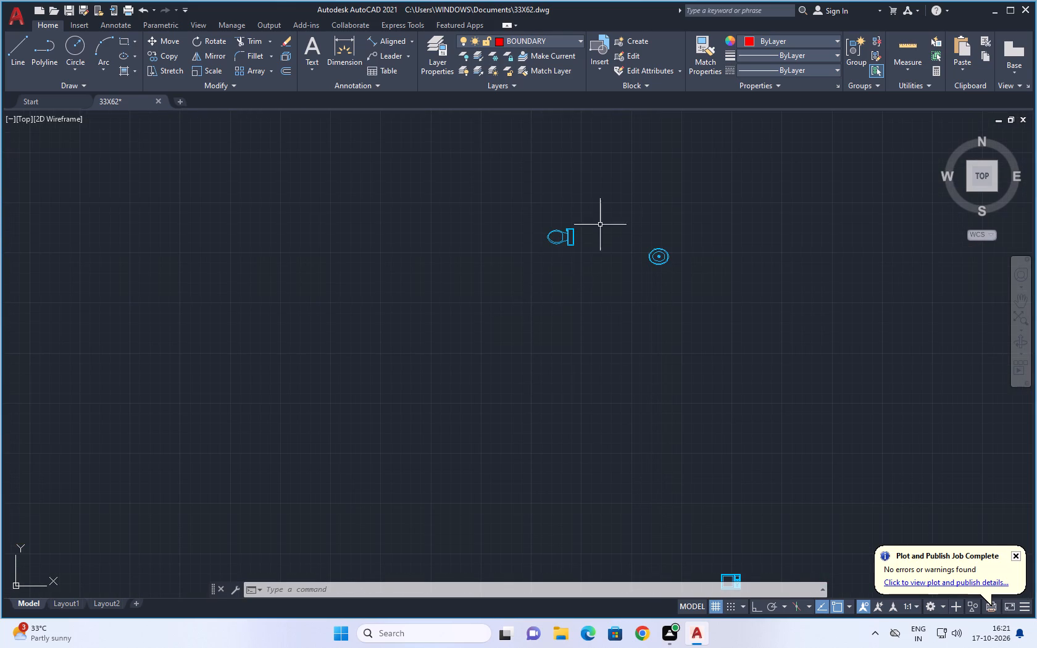
left_click(610, 207)
left_click(513, 282)
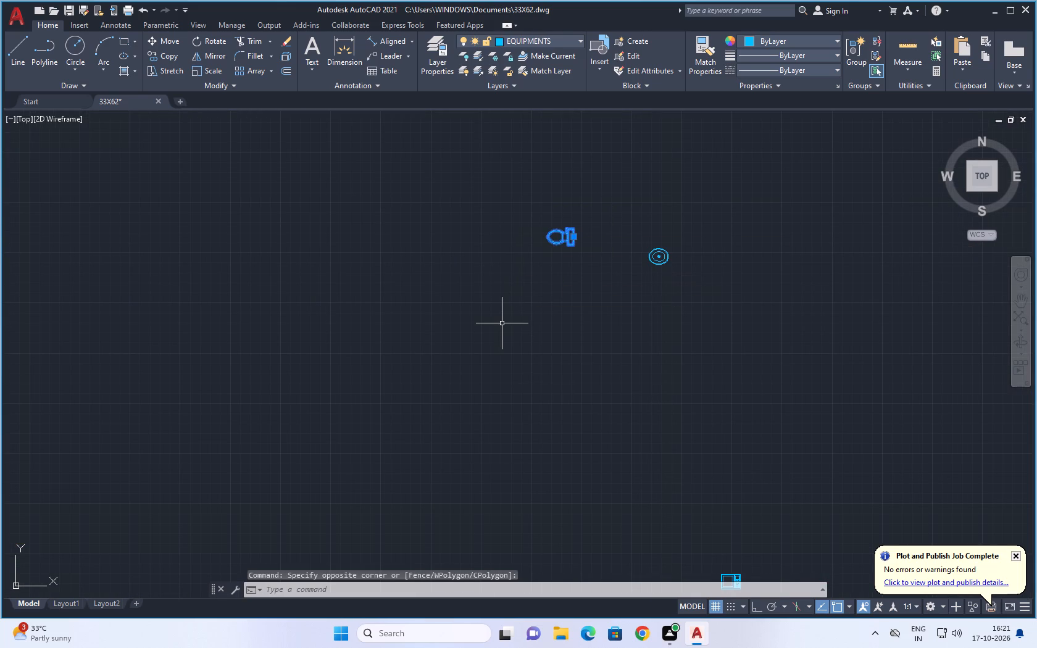
type("RO")
key("space")
scroll(574, 238, "up", 2)
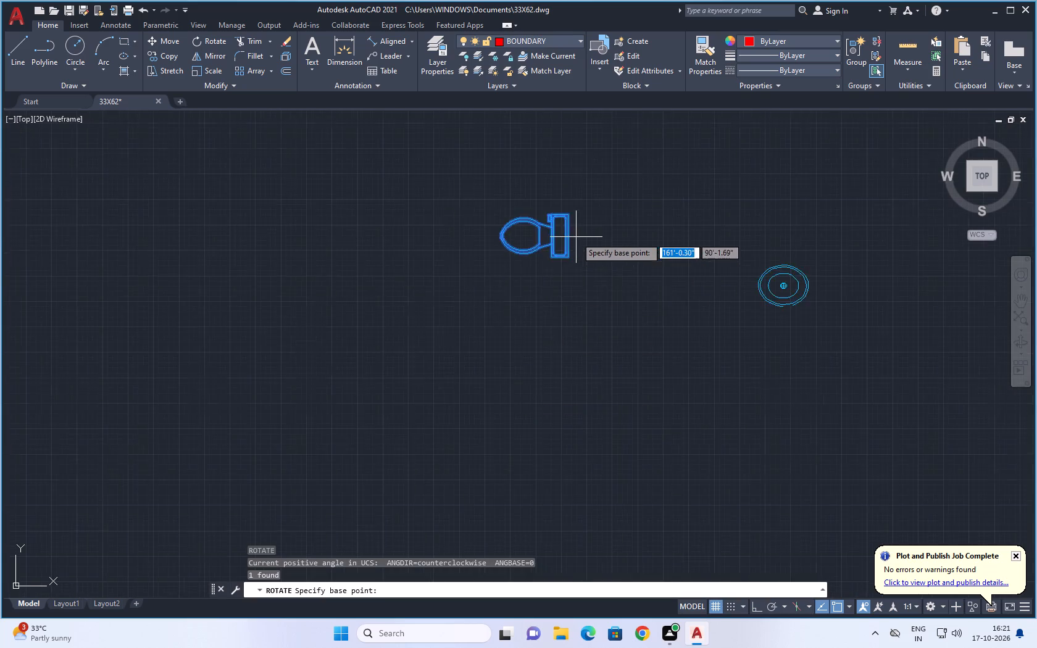
scroll(576, 237, "up", 1)
left_click(559, 272)
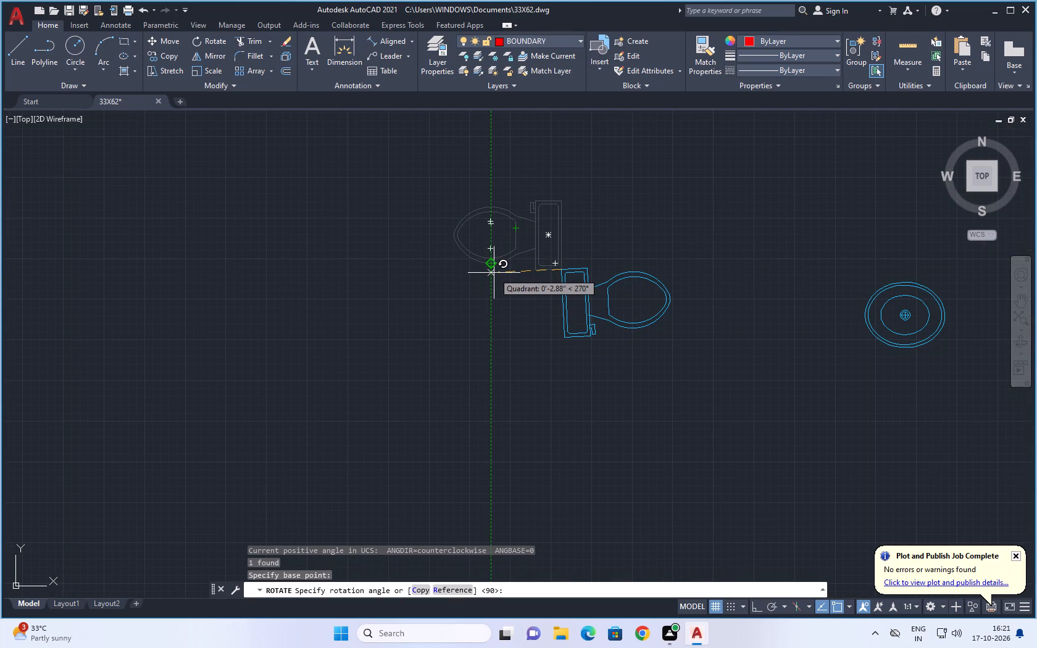
key("F8")
left_click(486, 270)
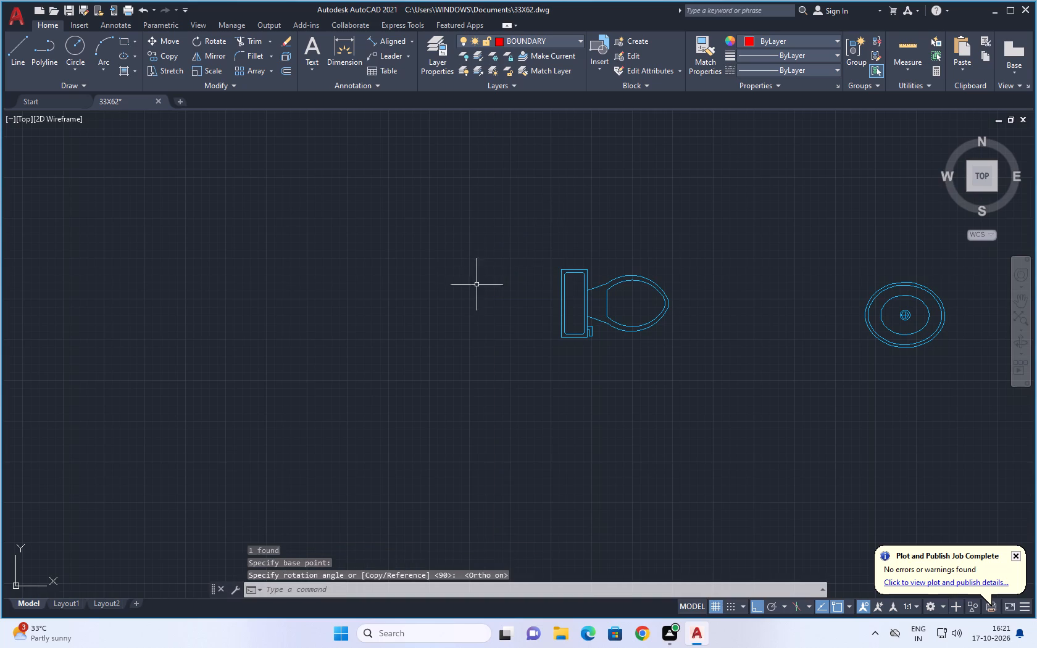
Copy the east-facing toilet from its tank's rear midpoint to the west wall of the bathroom south of the northeast bedroom.
scroll(659, 242, "down", 2)
left_click(694, 233)
left_click_drag(578, 312, 572, 314)
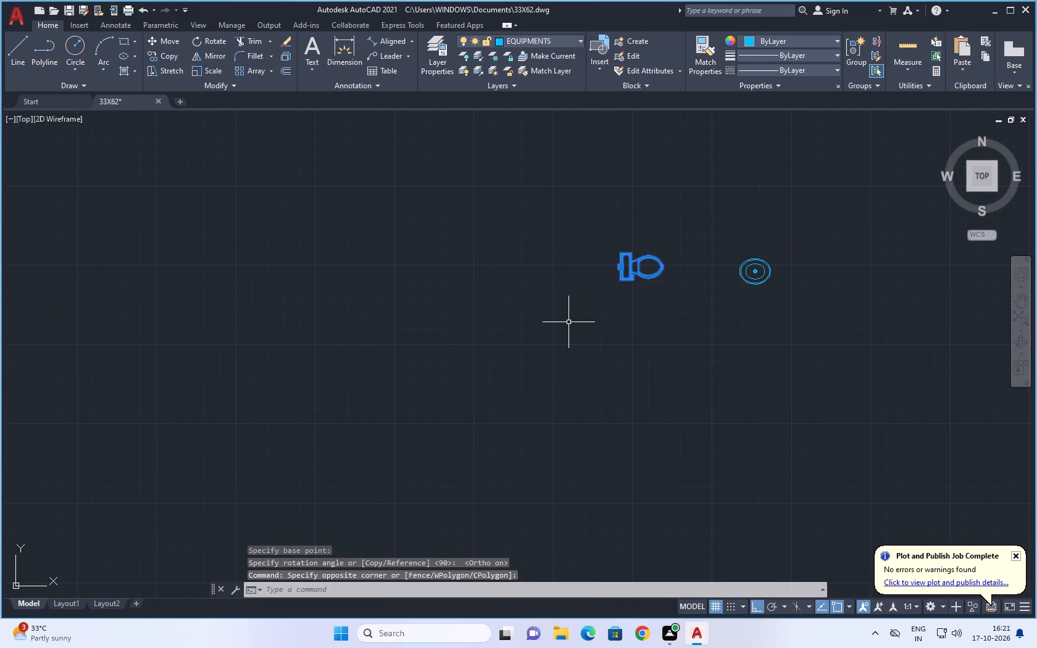
type("CO")
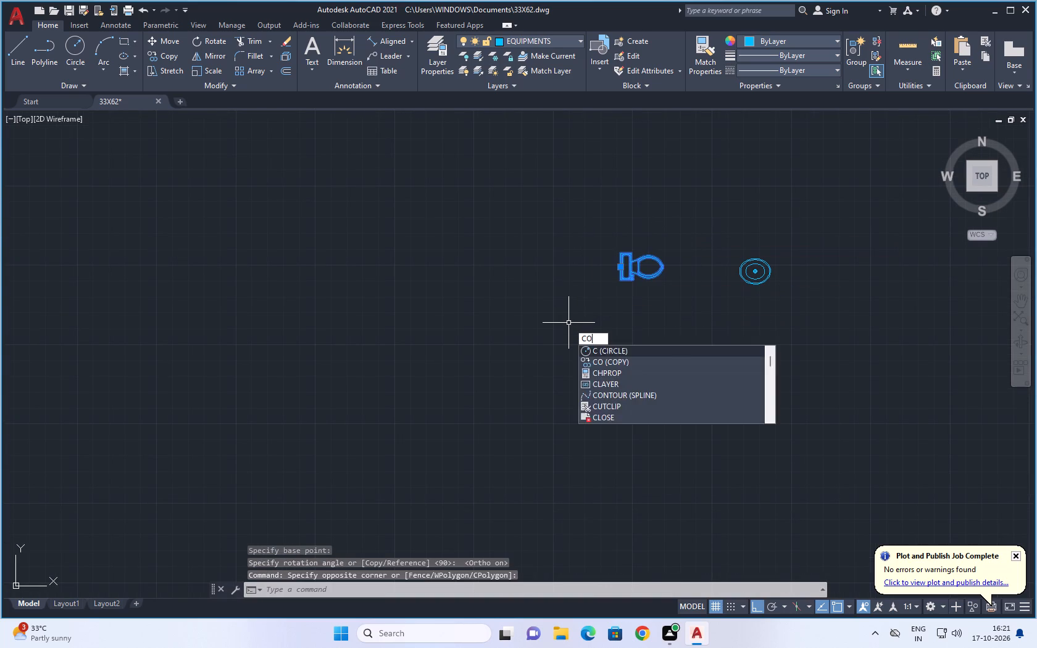
key("space")
scroll(609, 314, "down", 4)
scroll(609, 314, "up", 4)
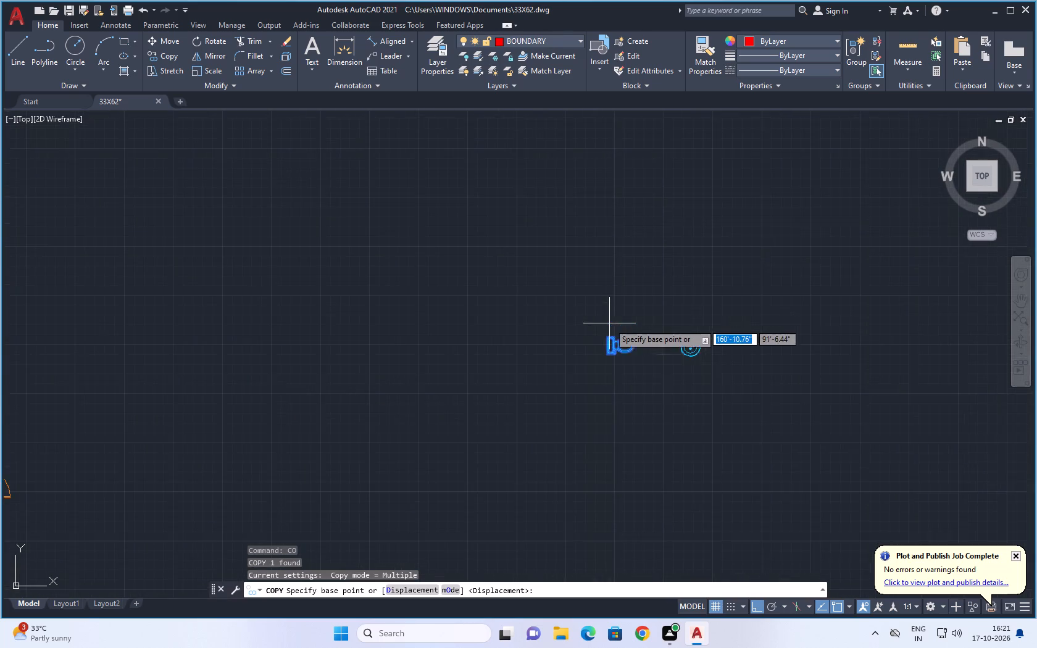
scroll(603, 335, "up", 4)
left_click(620, 396)
scroll(297, 399, "down", 5)
key("F8")
scroll(276, 423, "down", 4)
middle_click_drag(256, 450, 306, 413)
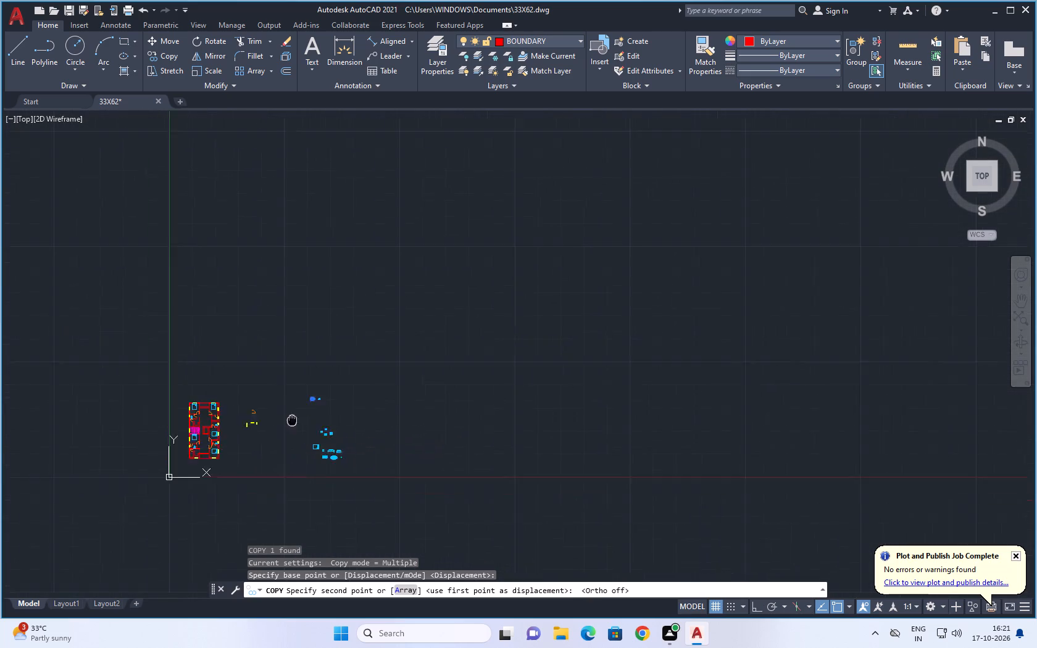
middle_click_drag(306, 413, 369, 391)
scroll(306, 390, "up", 3)
middle_click_drag(315, 391, 531, 391)
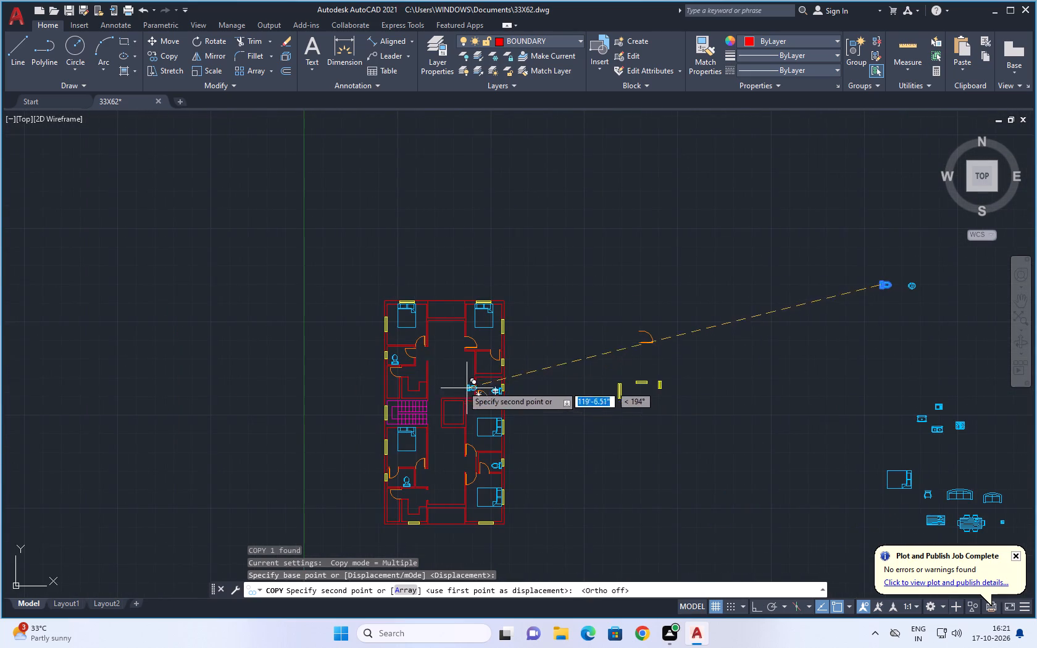
scroll(461, 382, "up", 4)
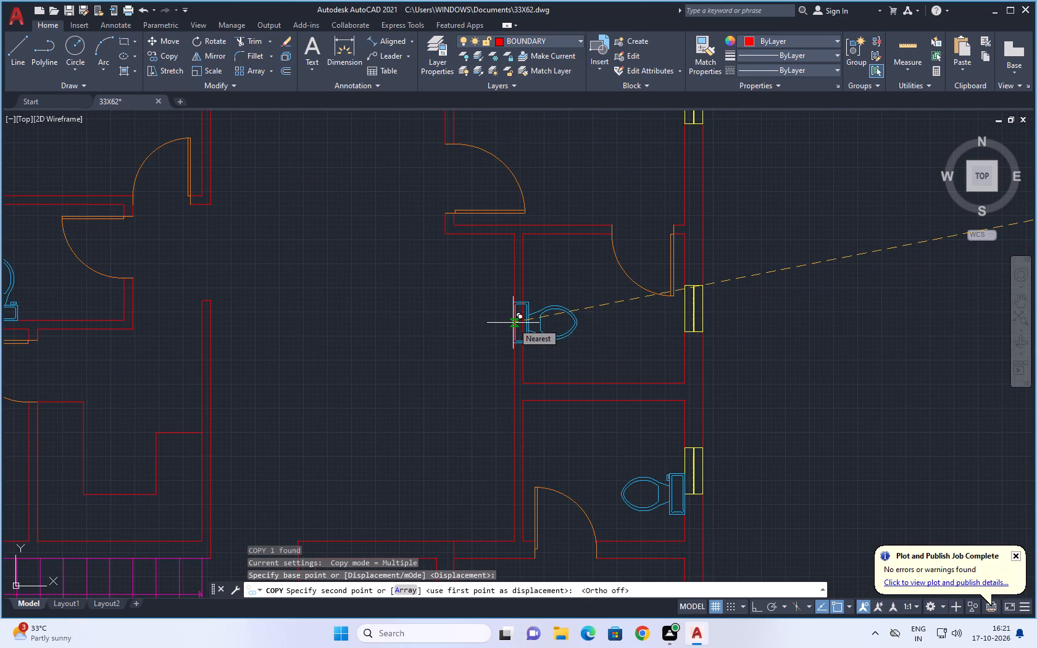
scroll(520, 299, "up", 2)
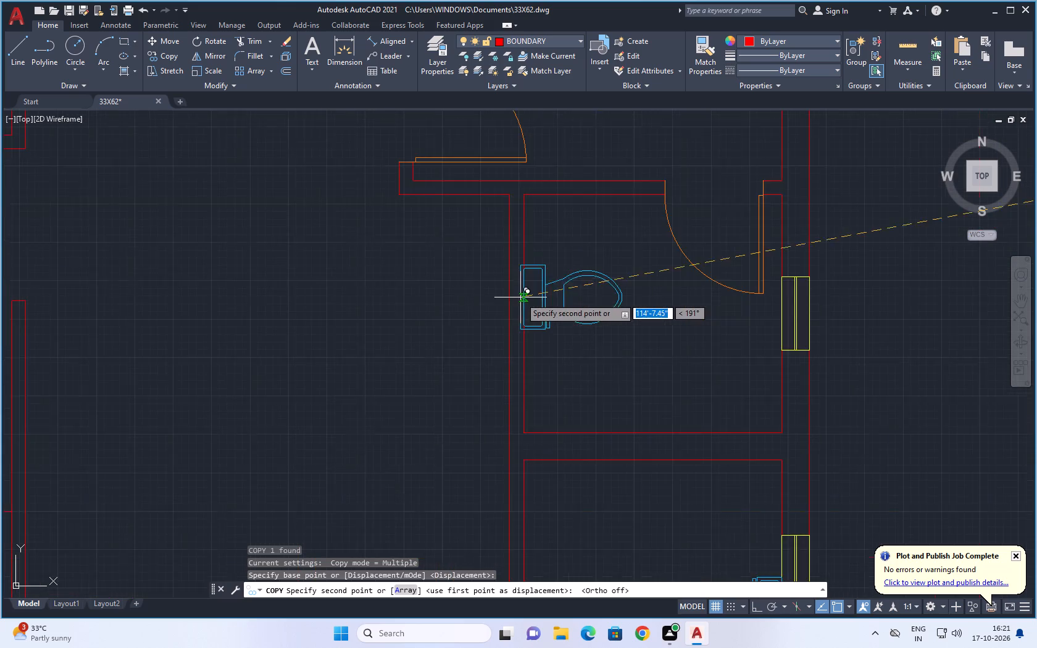
left_click(524, 259)
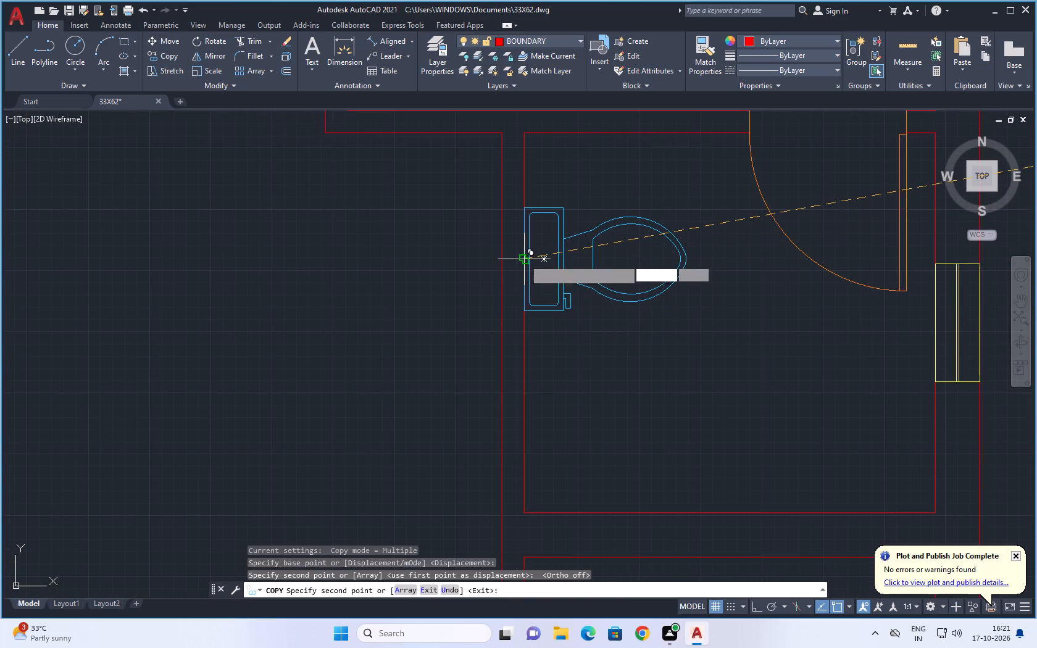
scroll(556, 341, "down", 5)
middle_click_drag(664, 354, 548, 336)
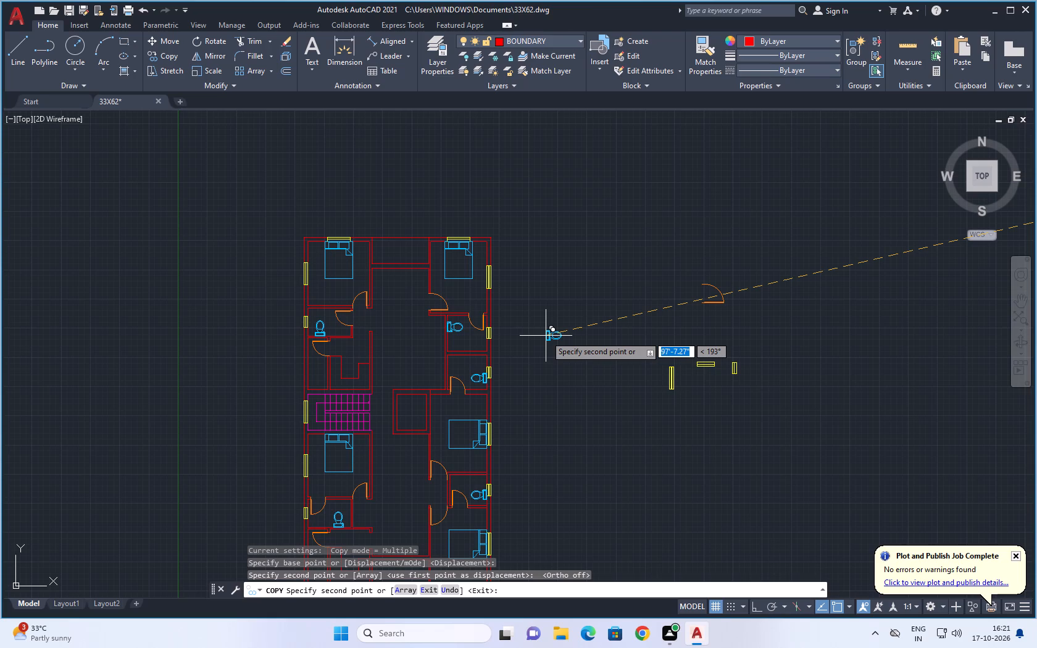
key("Escape")
key("Escape")
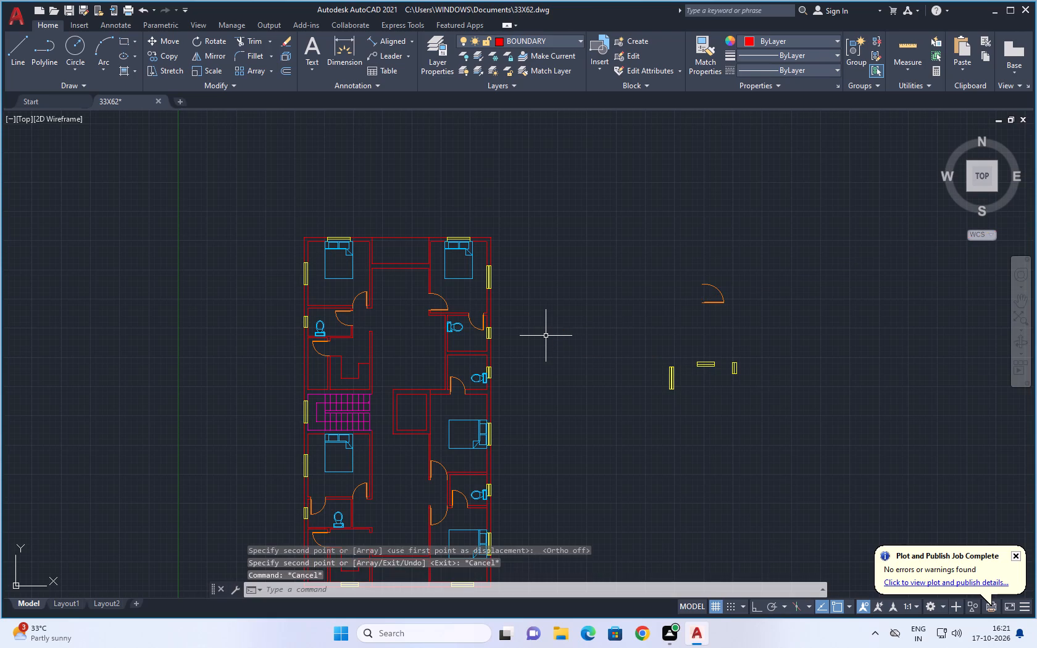
Look over the spare bathroom, kitchen and furniture blocks beside the floor plan.
scroll(609, 343, "down", 2)
middle_click_drag(778, 333, 699, 375)
scroll(764, 332, "up", 1)
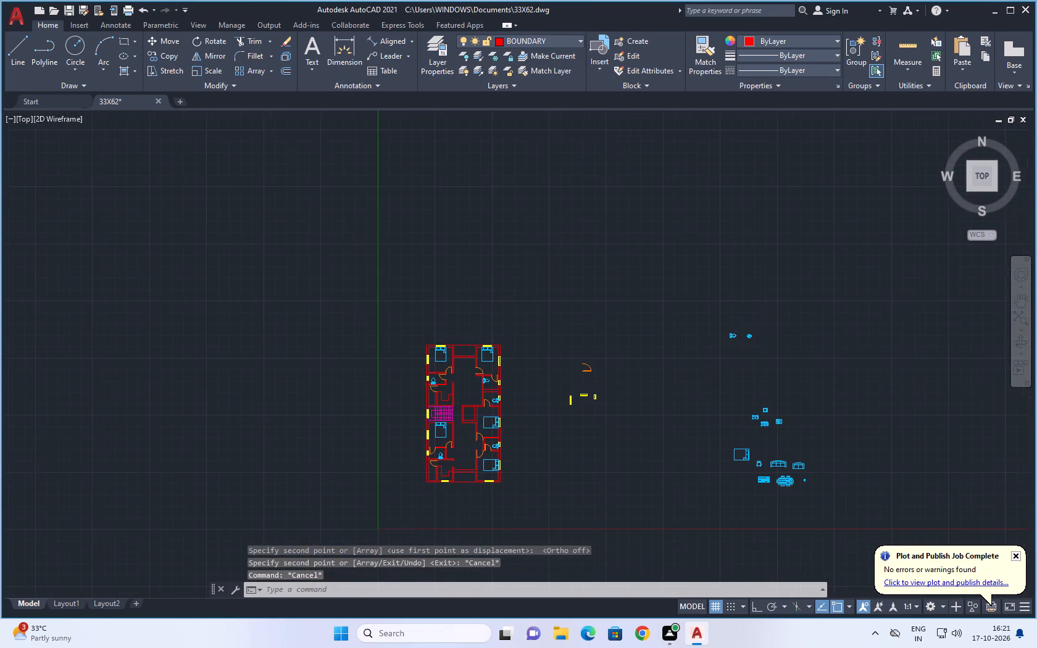
scroll(764, 332, "up", 2)
scroll(723, 368, "up", 1)
scroll(730, 391, "down", 3)
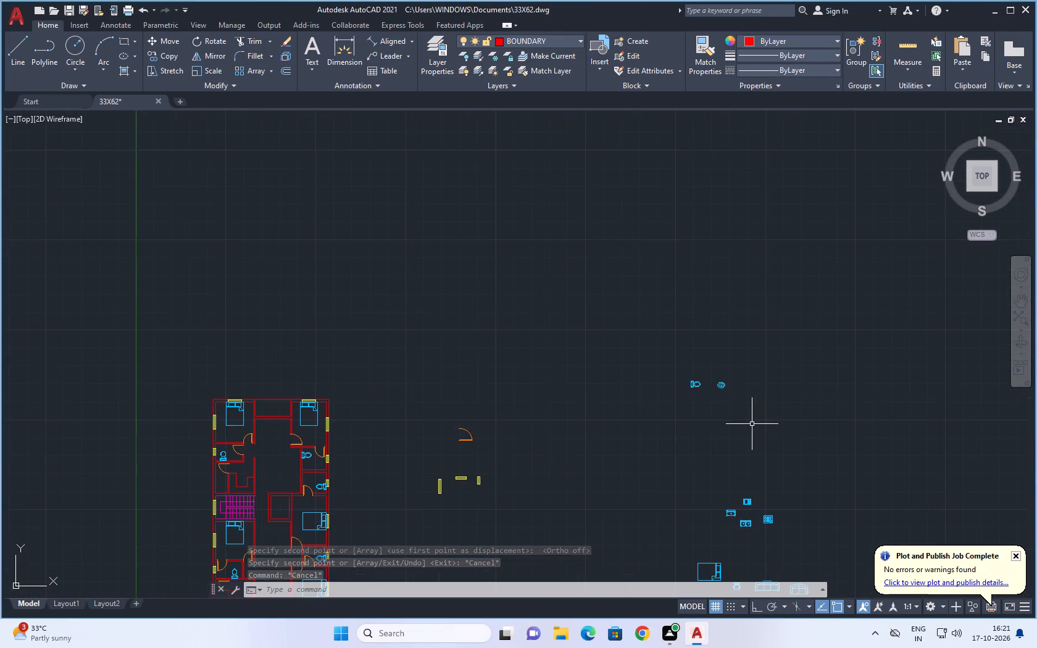
middle_click_drag(752, 412, 759, 317)
scroll(743, 406, "up", 4)
scroll(746, 414, "down", 1)
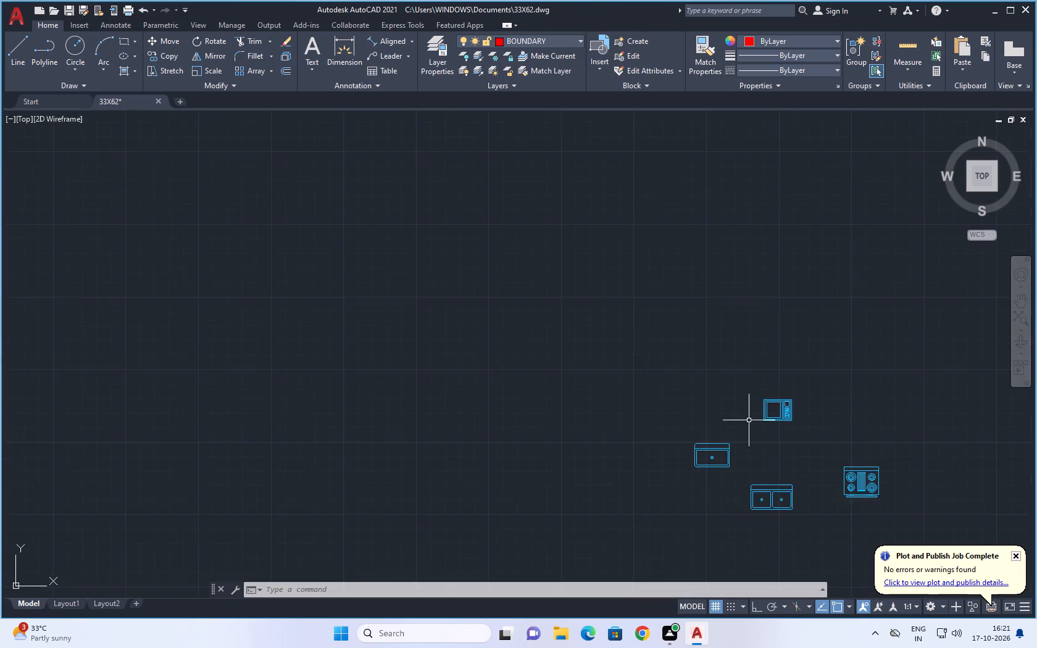
scroll(749, 420, "down", 2)
middle_click_drag(772, 501, 708, 347)
scroll(679, 354, "up", 1)
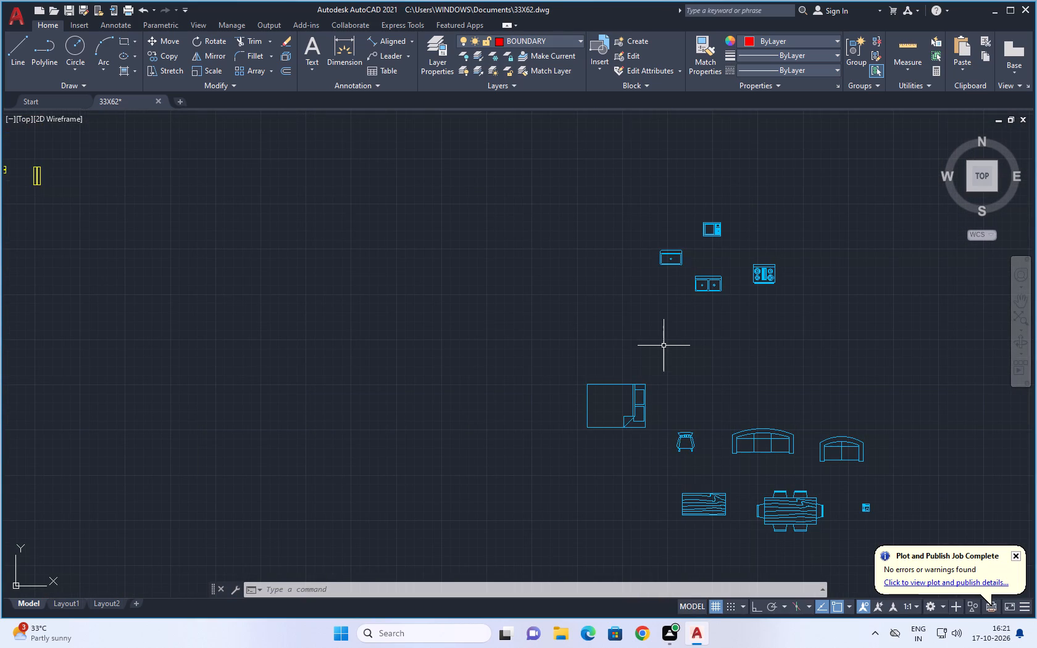
scroll(662, 343, "down", 2)
middle_click_drag(653, 274, 656, 397)
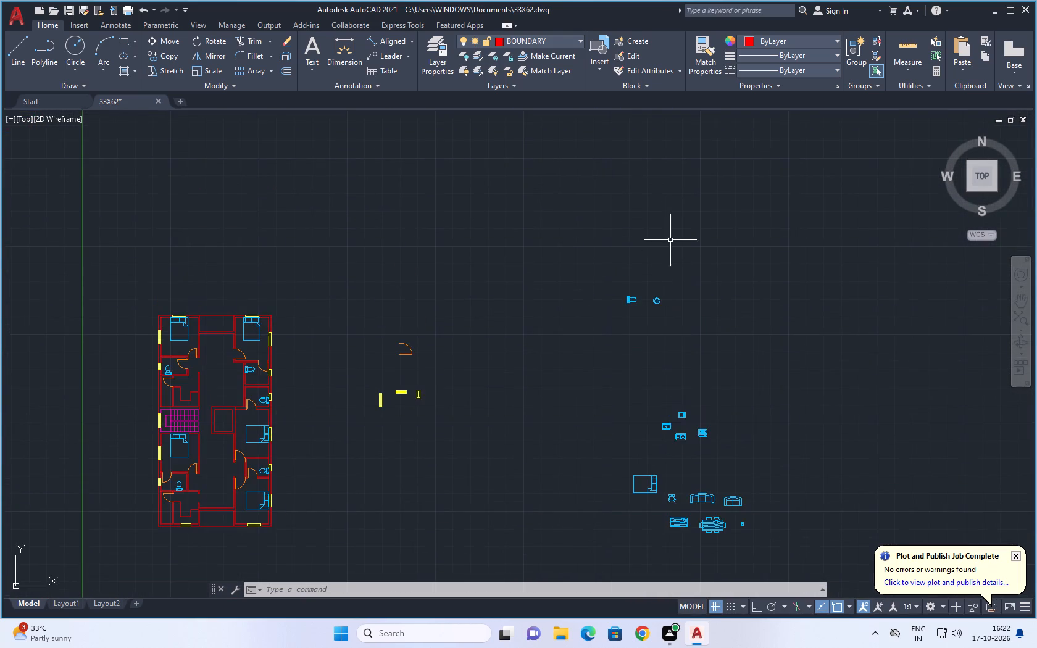
scroll(670, 240, "up", 2)
scroll(659, 393, "up", 3)
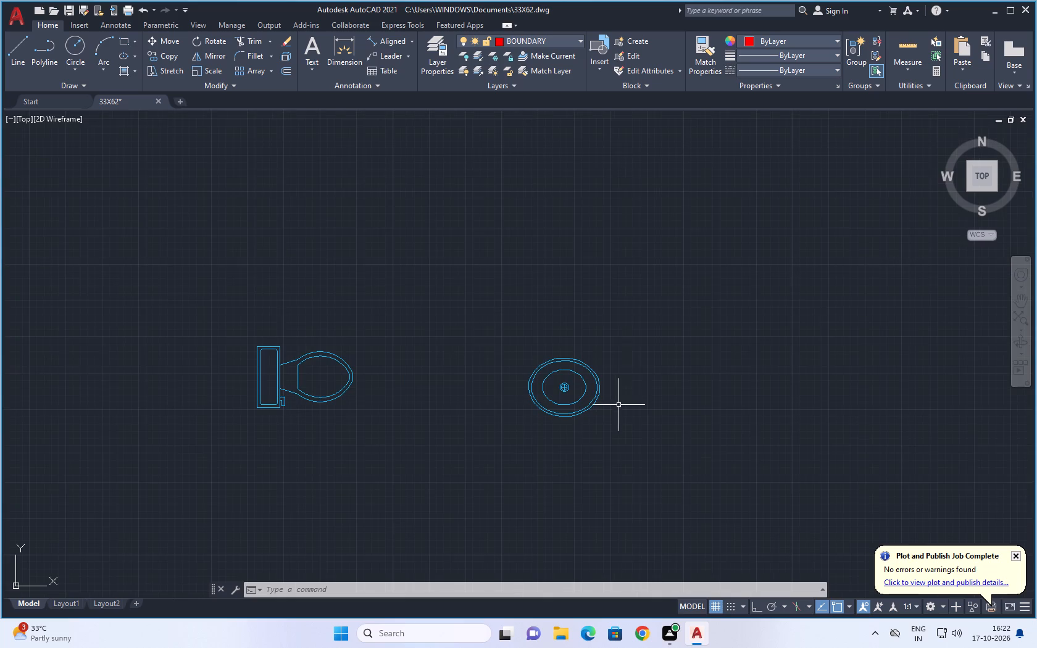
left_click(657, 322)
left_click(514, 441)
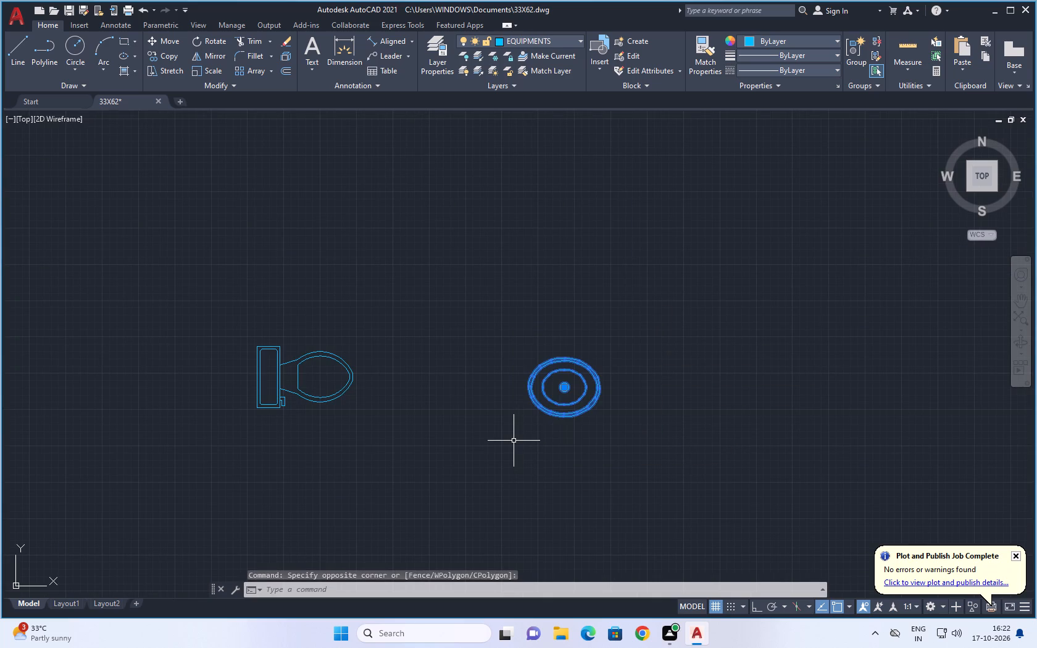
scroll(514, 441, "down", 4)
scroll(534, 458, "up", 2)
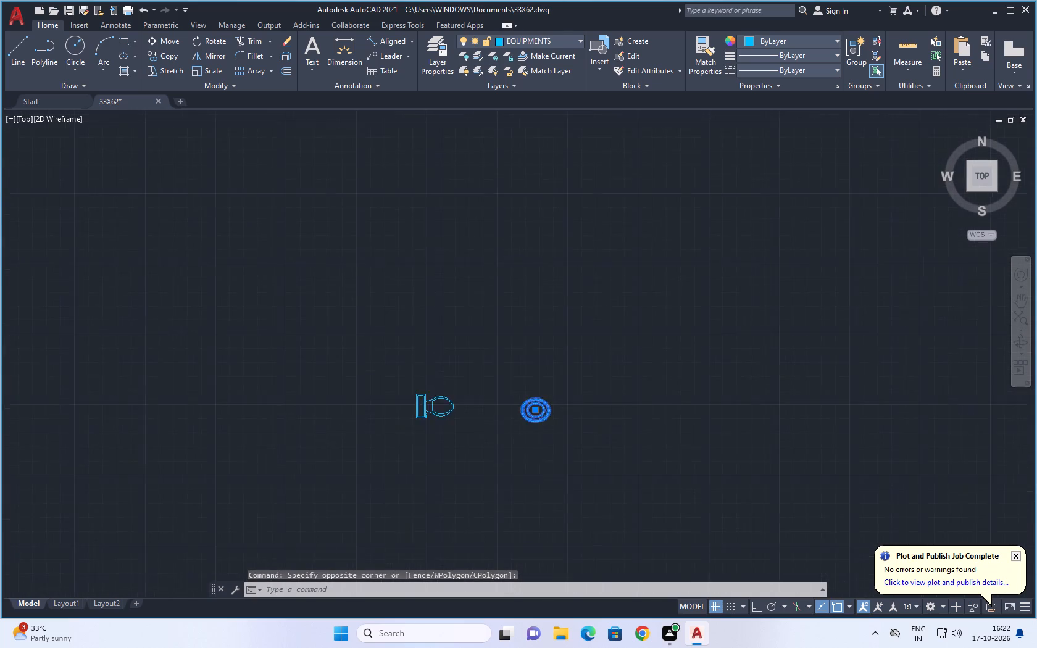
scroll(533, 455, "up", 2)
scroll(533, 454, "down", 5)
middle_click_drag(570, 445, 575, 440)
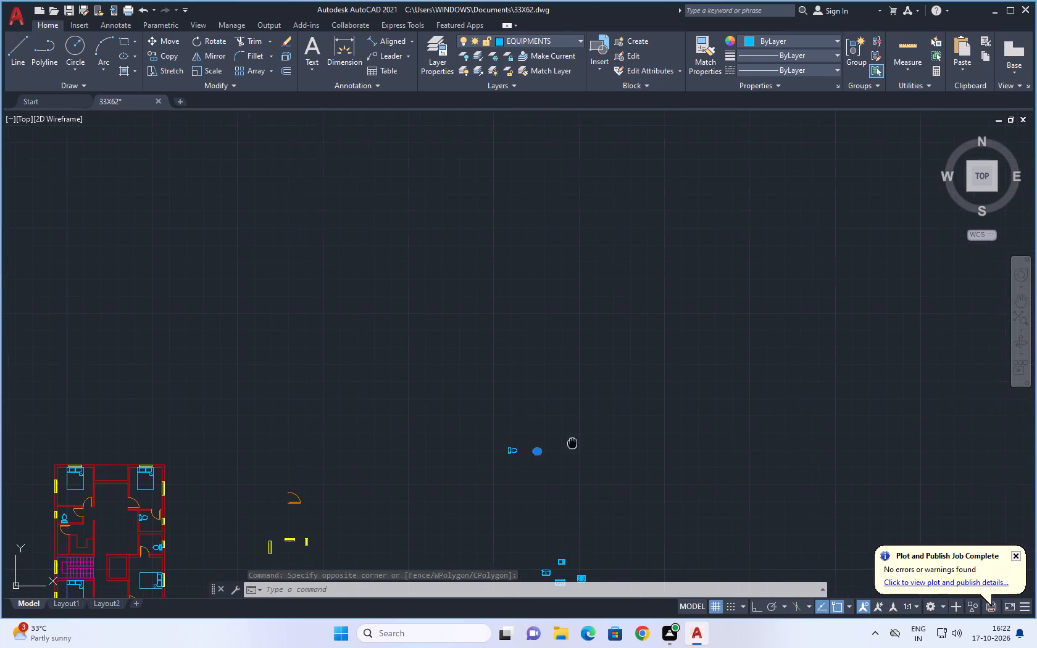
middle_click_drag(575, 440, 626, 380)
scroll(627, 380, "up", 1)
Look through the House Designer.dwg blocks in DesignCenter and close the palette.
key("ctrl+2")
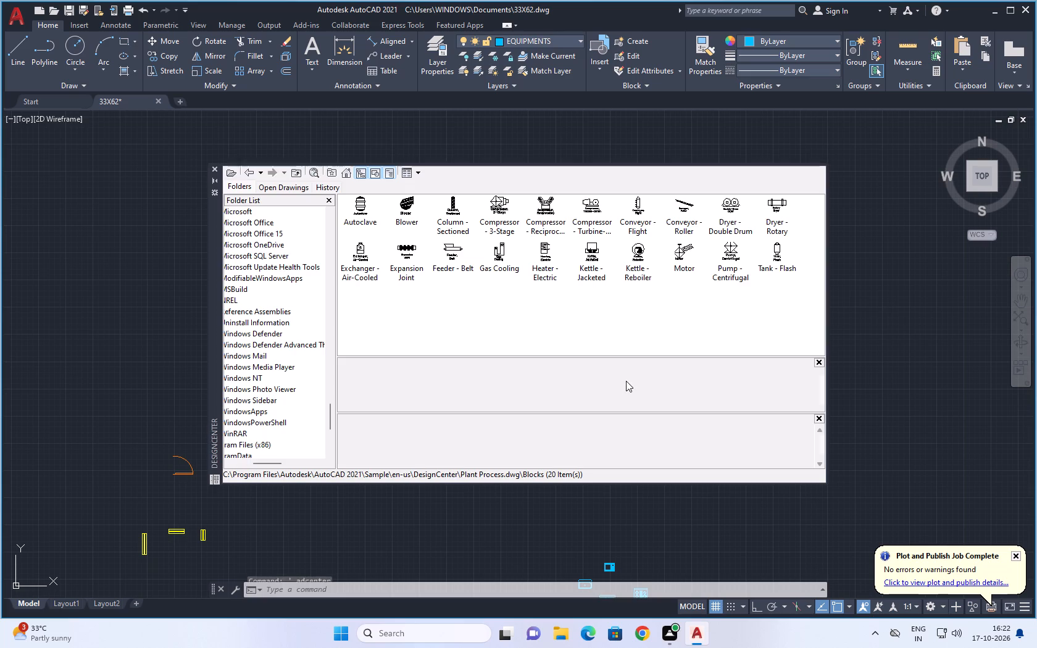
scroll(256, 363, "up", 1)
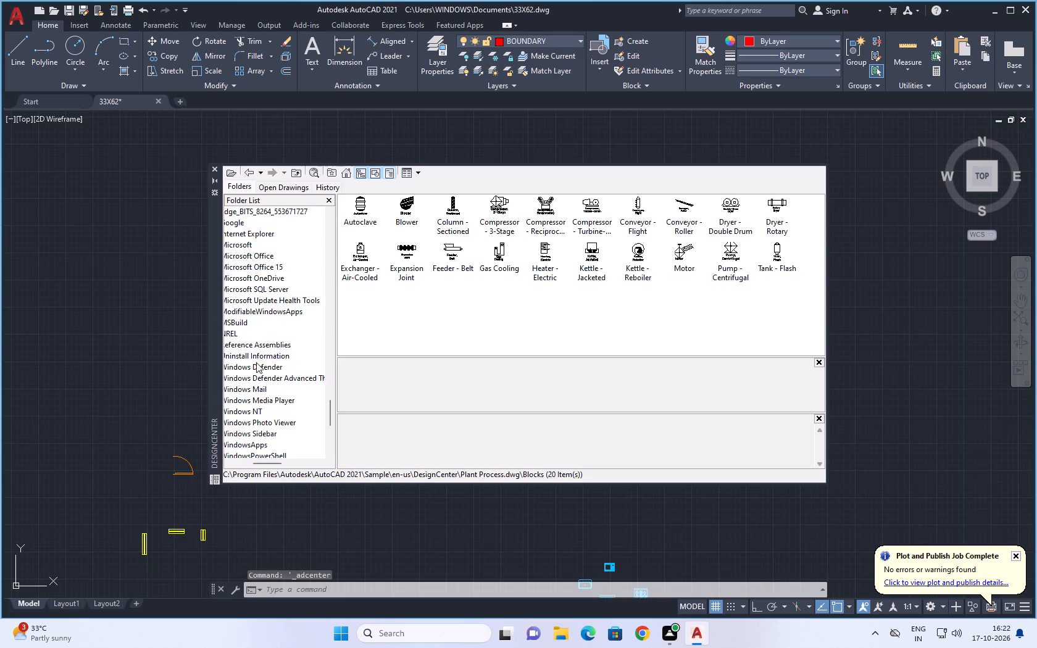
scroll(256, 362, "up", 9)
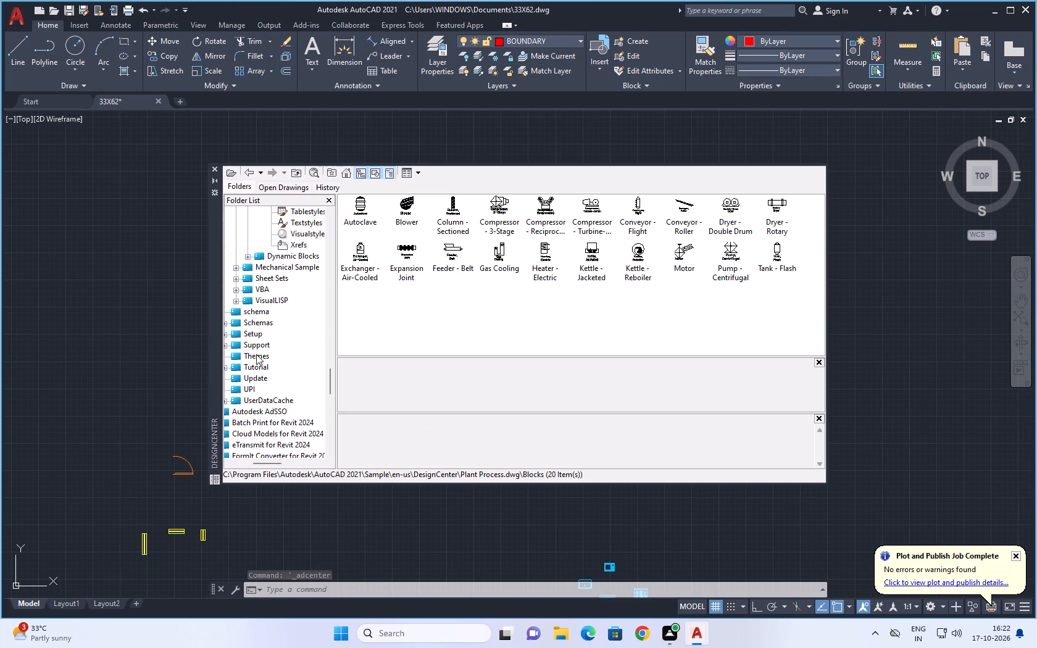
scroll(256, 354, "up", 14)
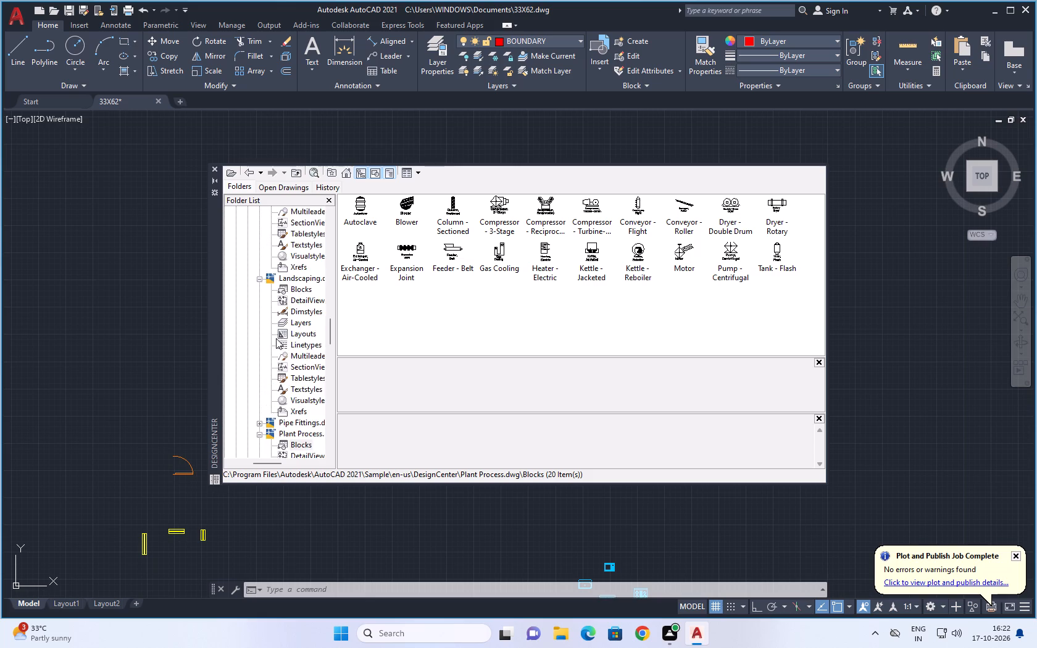
scroll(276, 338, "up", 5)
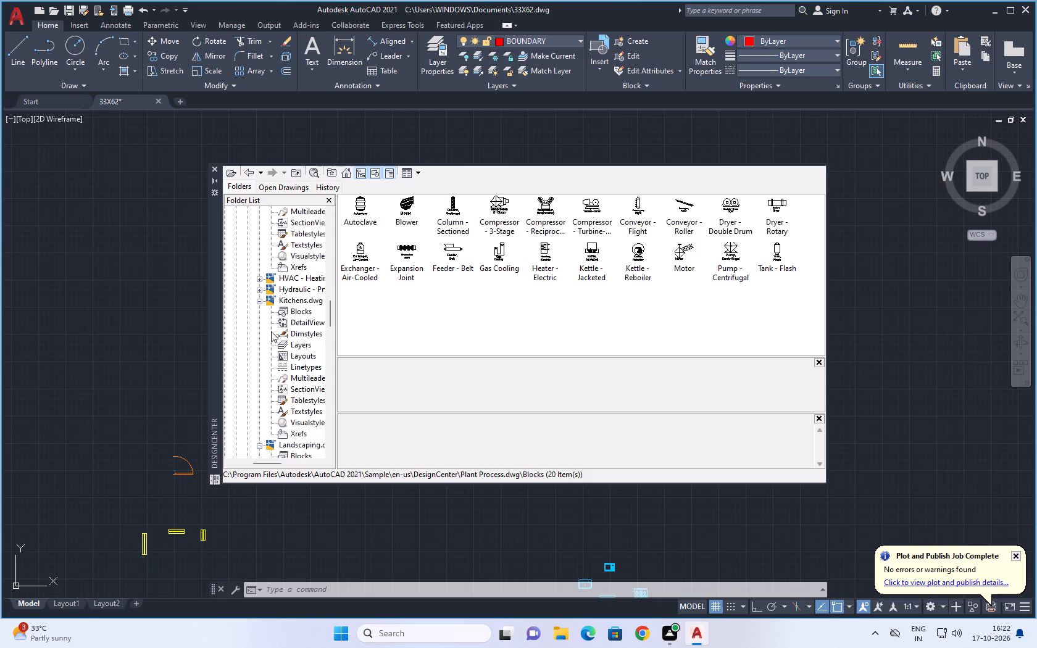
scroll(289, 306, "up", 3)
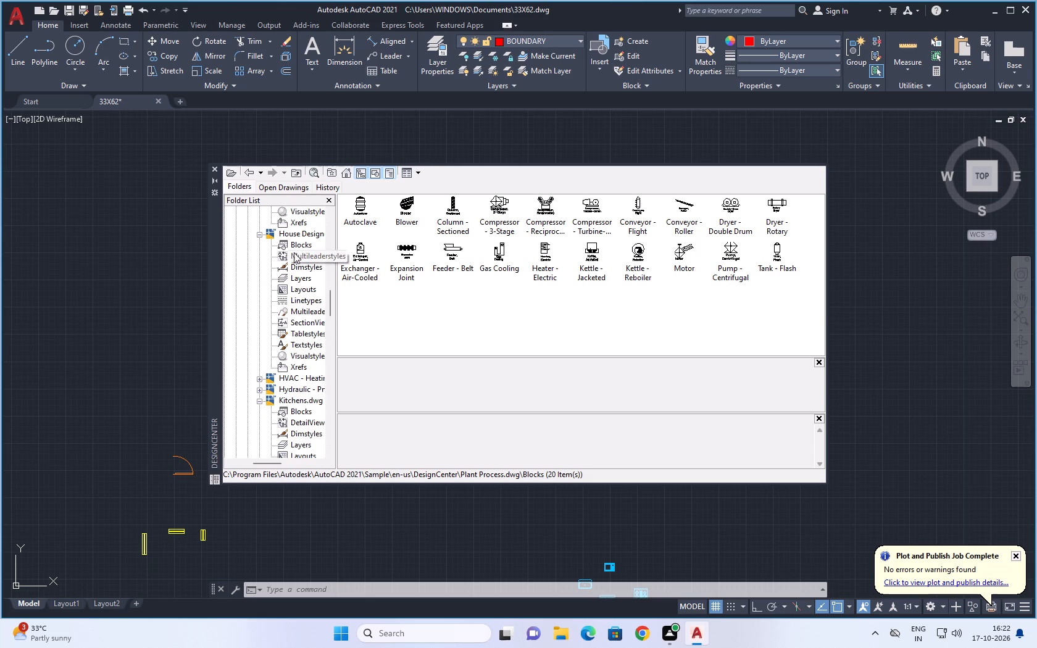
double_click(298, 244)
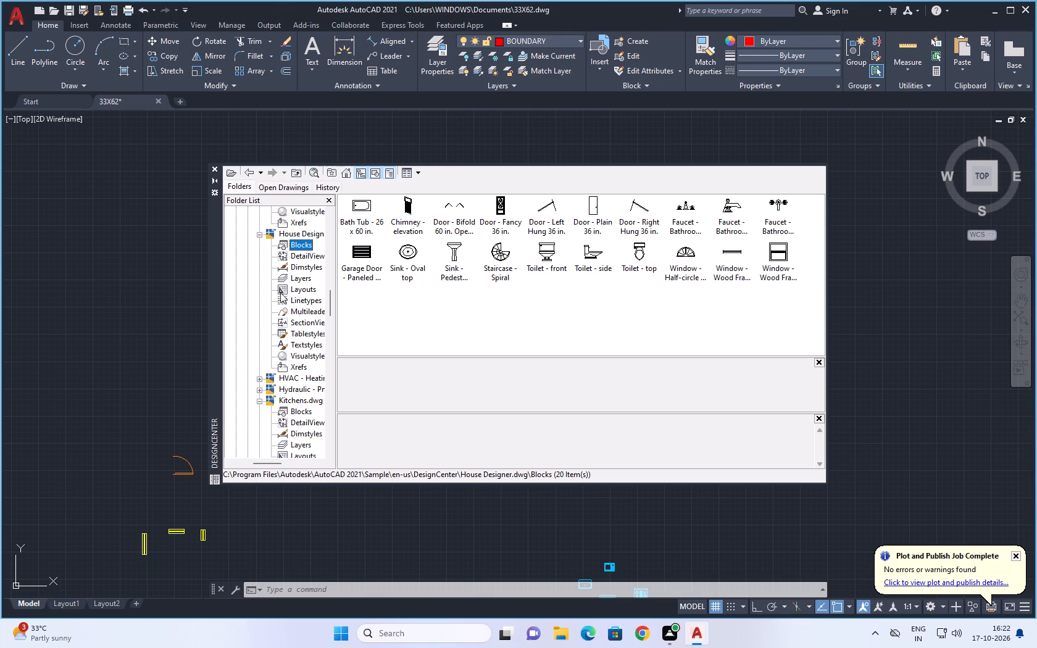
left_click(215, 167)
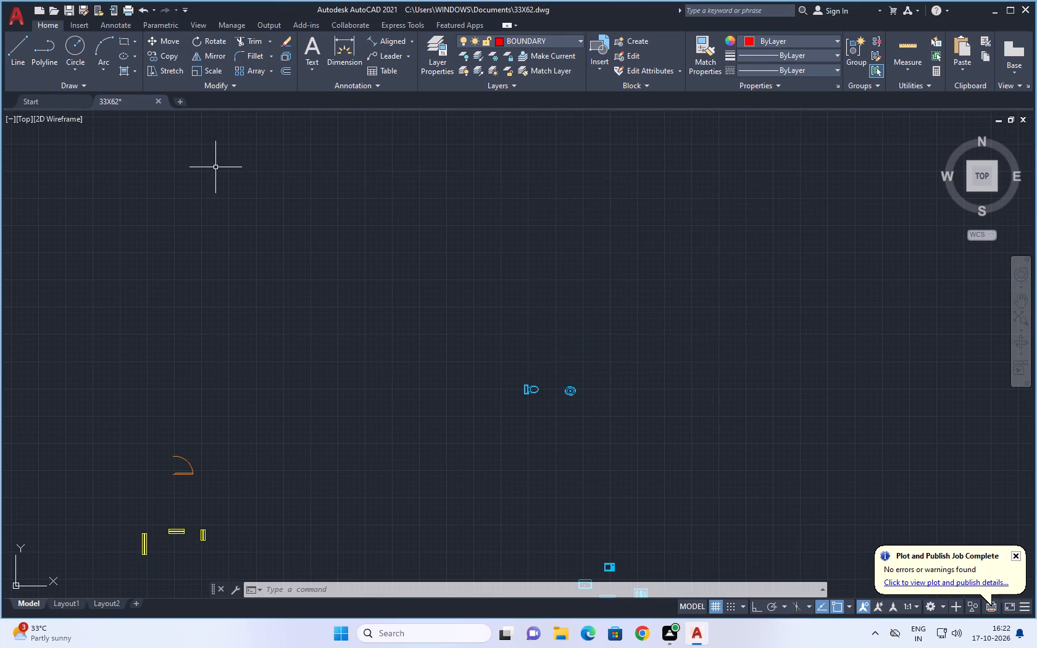
Copy the spare oval sink from its bottom edge point to the south wall of the northwest bathroom, east of the toilet.
scroll(539, 212, "down", 3)
scroll(564, 282, "up", 4)
middle_click_drag(560, 234, 572, 265)
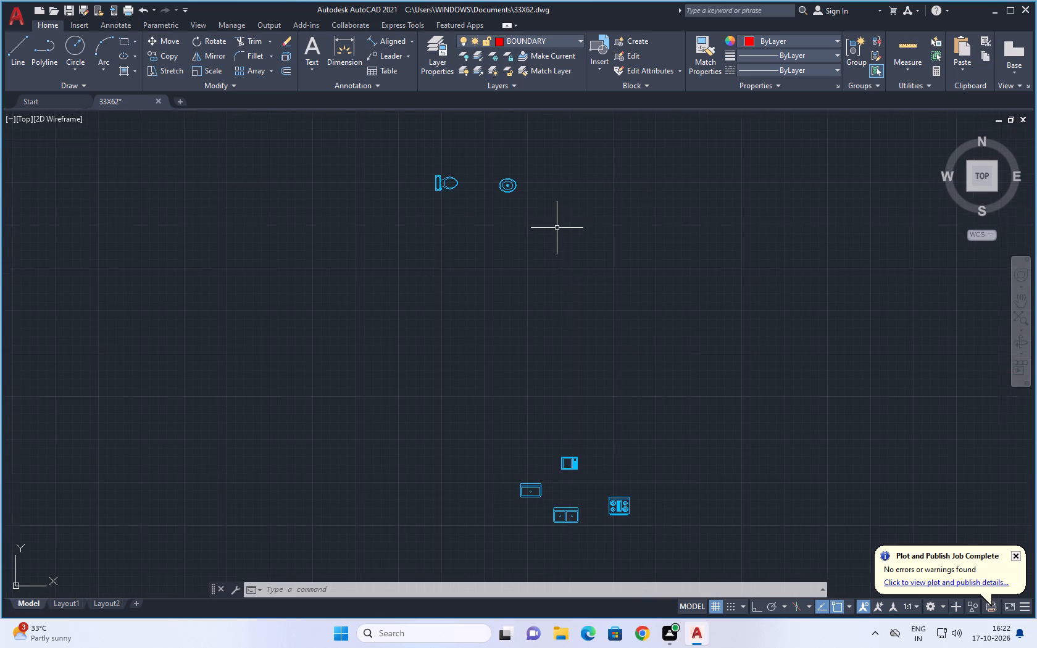
middle_click_drag(572, 265, 595, 333)
scroll(564, 273, "up", 4)
left_click(549, 275)
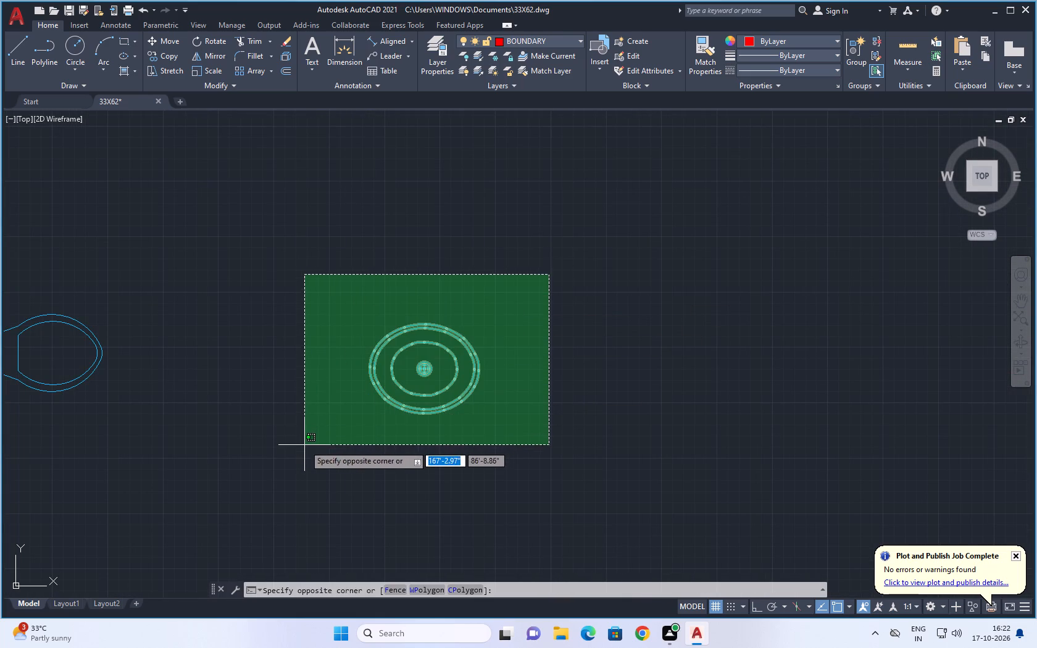
left_click(304, 445)
key("c")
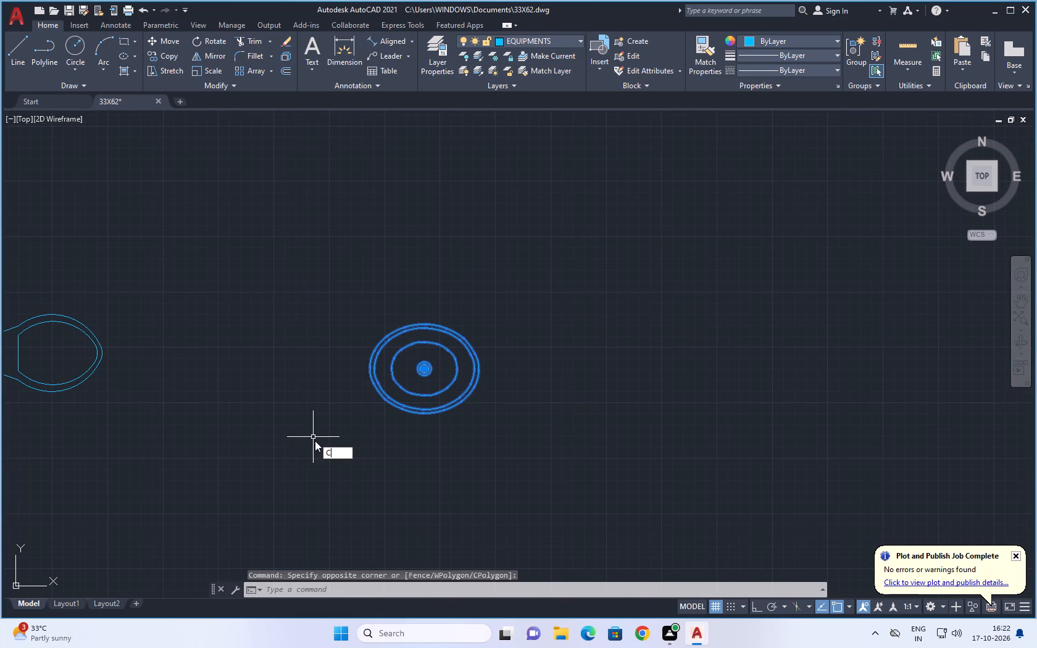
key("o")
key("space")
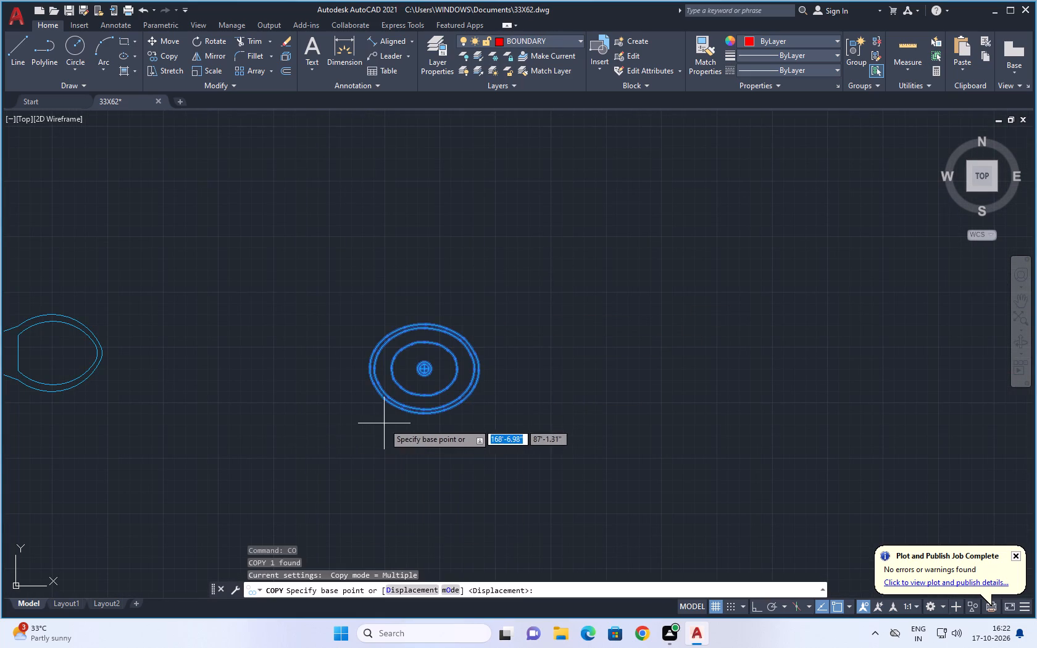
scroll(423, 422, "up", 2)
left_click(423, 404)
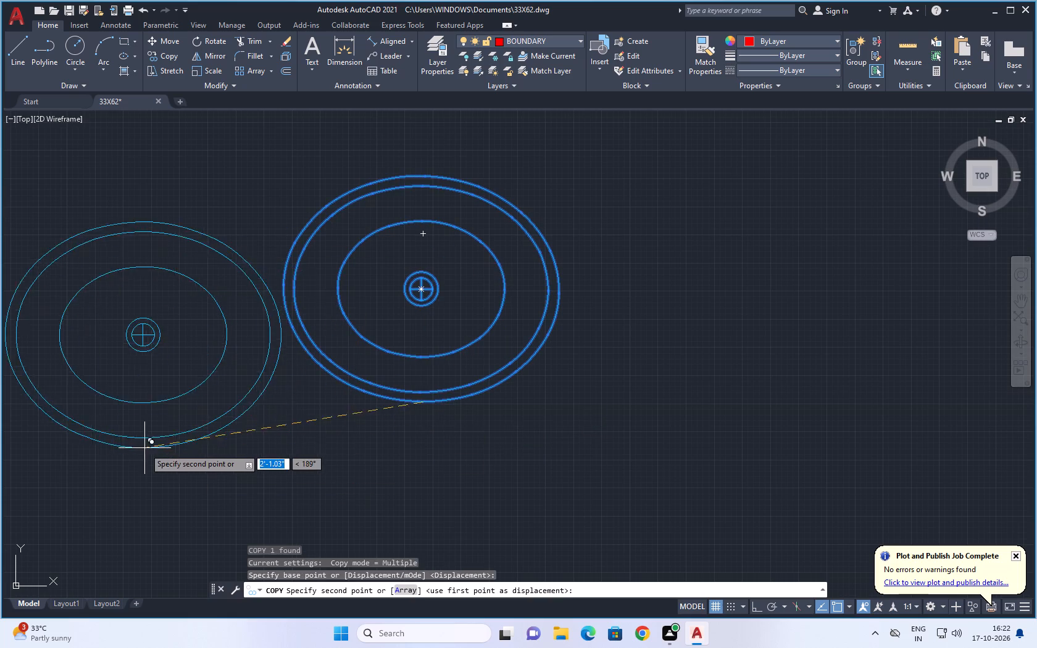
scroll(144, 448, "down", 7)
middle_click_drag(131, 477, 633, 371)
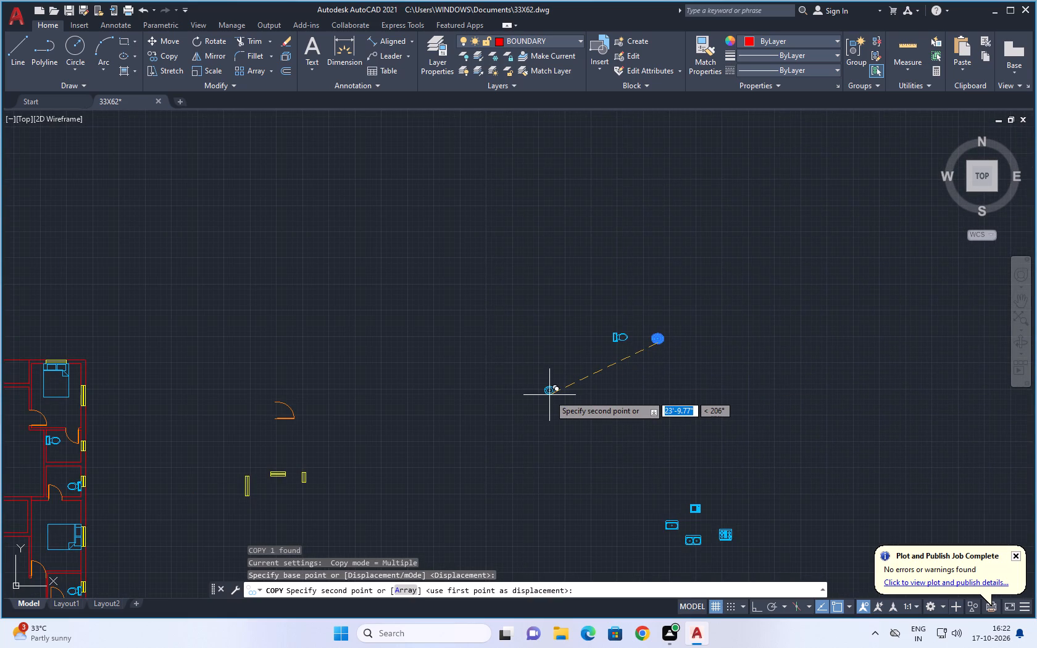
middle_click_drag(128, 413, 681, 315)
scroll(493, 353, "up", 6)
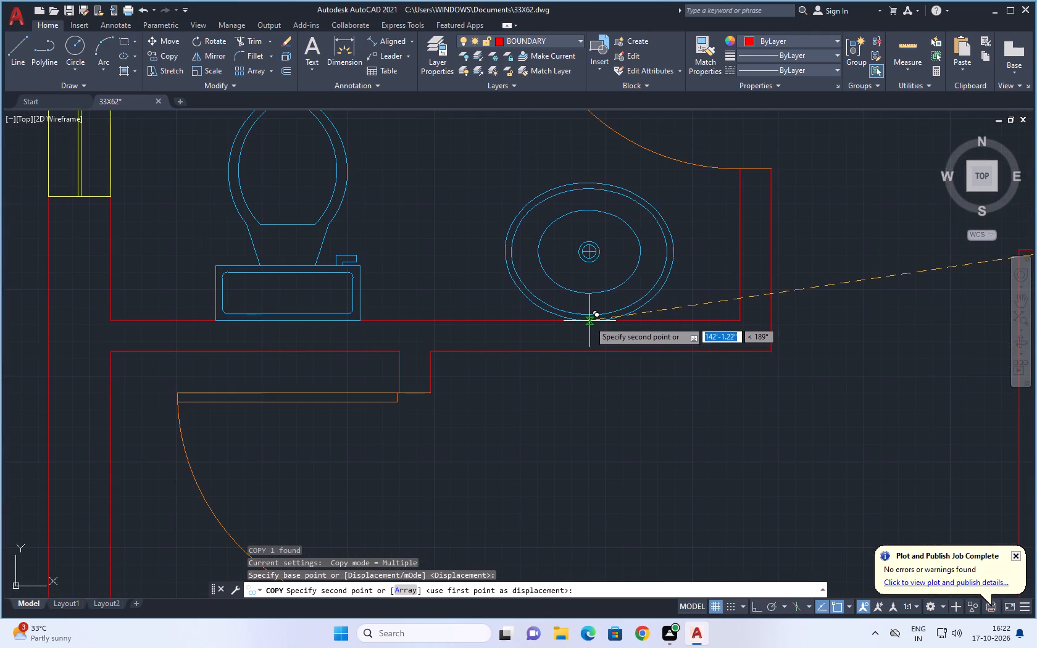
left_click(586, 320)
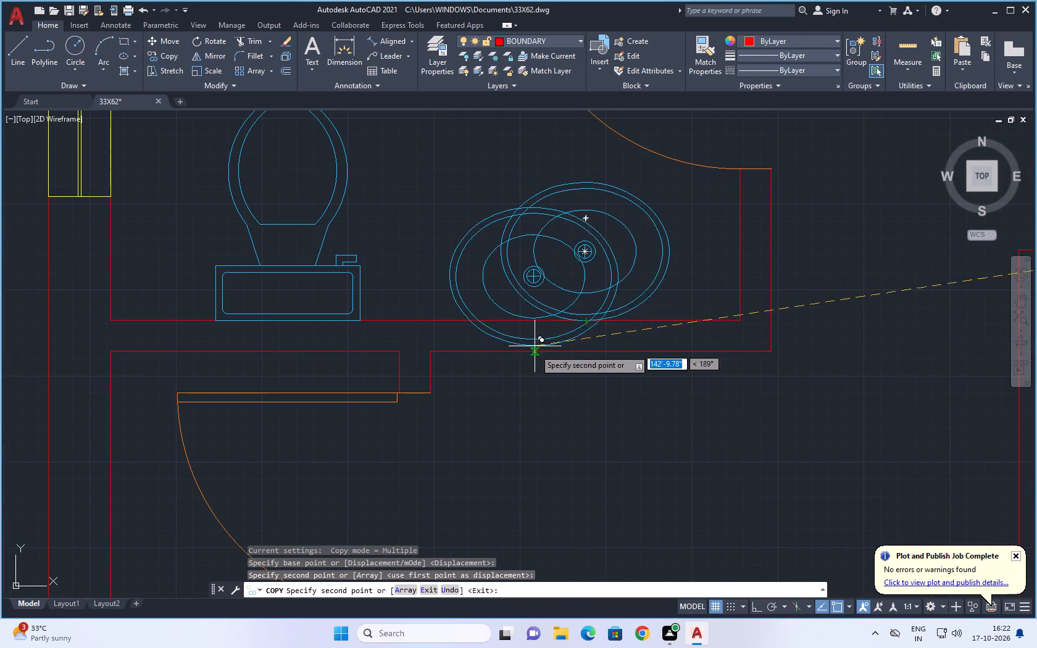
Place another sink copy against the south wall of the southwest bathroom, west of the toilet.
scroll(535, 355, "down", 5)
middle_click_drag(557, 404, 590, 318)
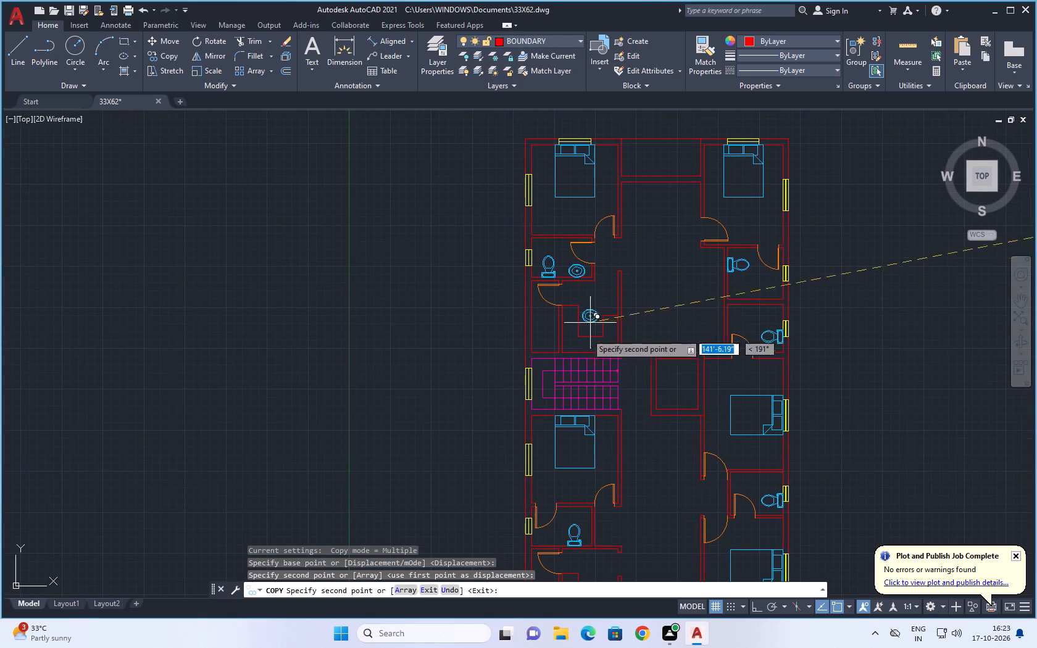
middle_click_drag(471, 412, 451, 259)
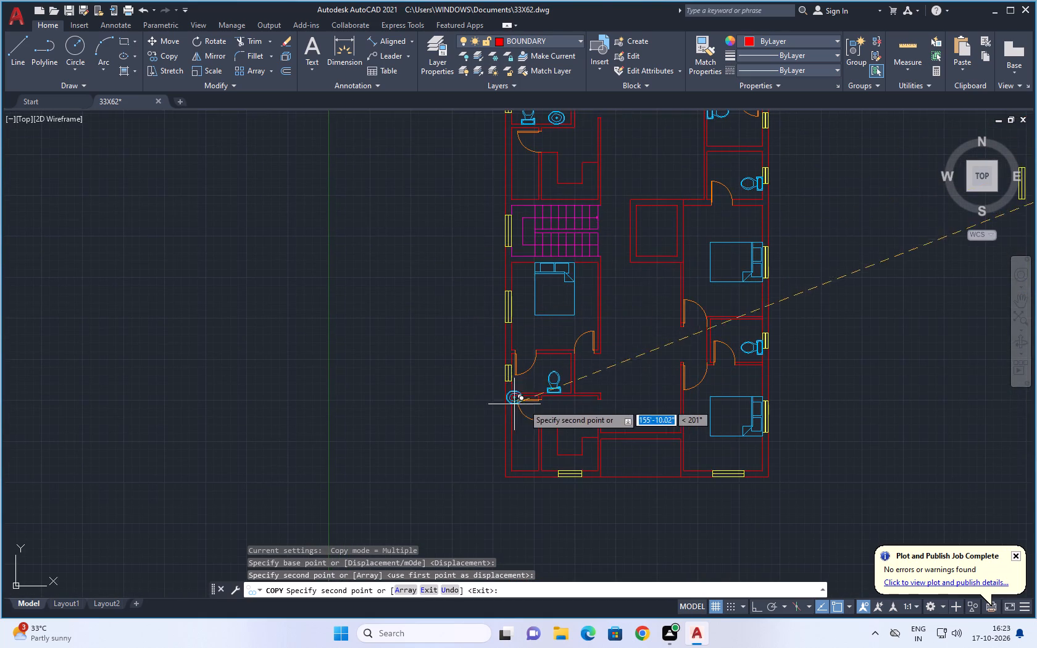
scroll(529, 402, "up", 3)
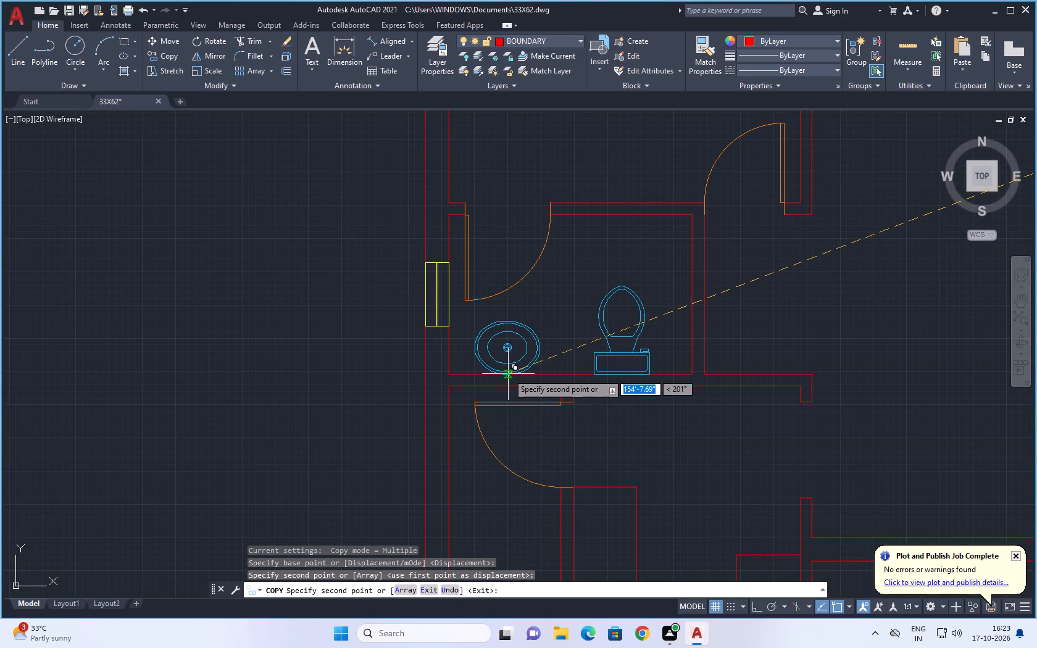
left_click(509, 373)
Place a sink copy against the south wall of the bathroom below the northeast bedroom, near the east wall, and finish copying.
scroll(354, 393, "down", 3)
middle_click_drag(343, 404, 284, 421)
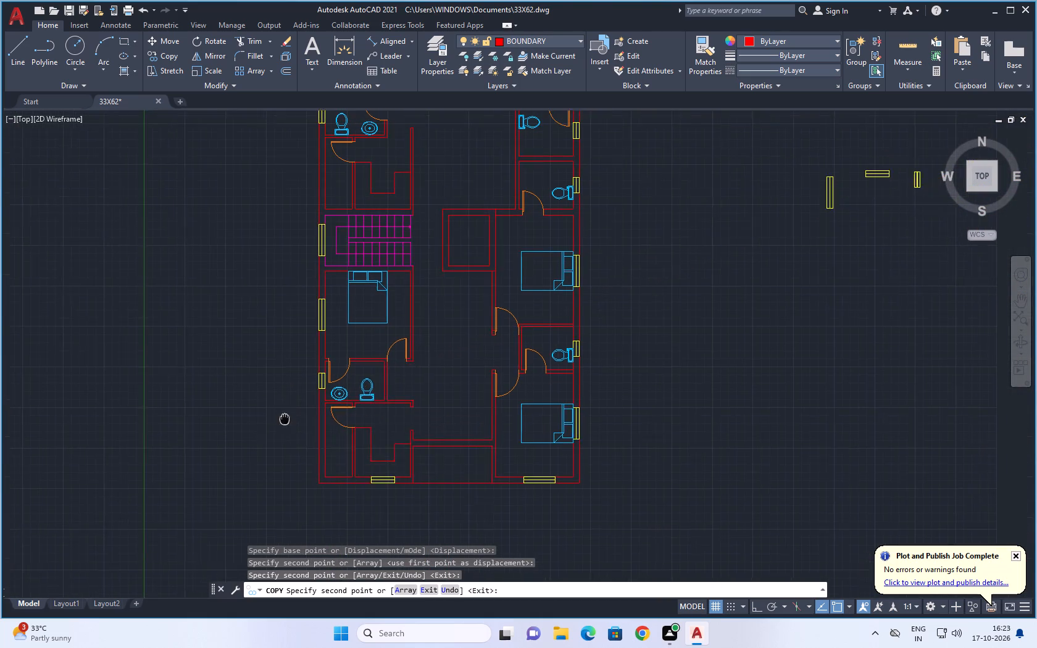
middle_click_drag(284, 421, 267, 439)
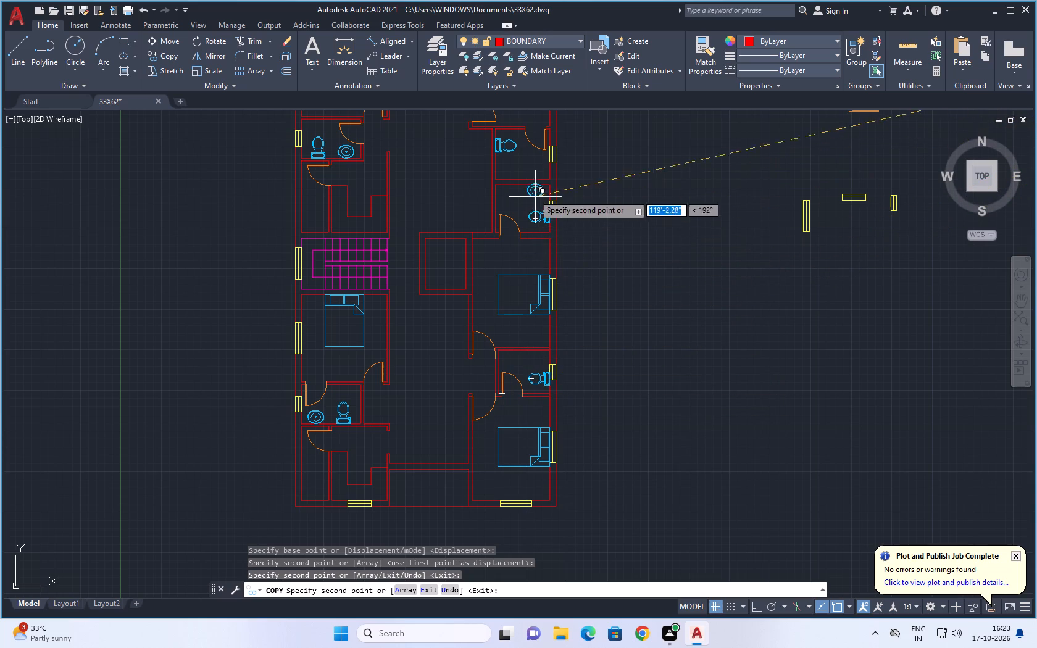
scroll(527, 168, "up", 2)
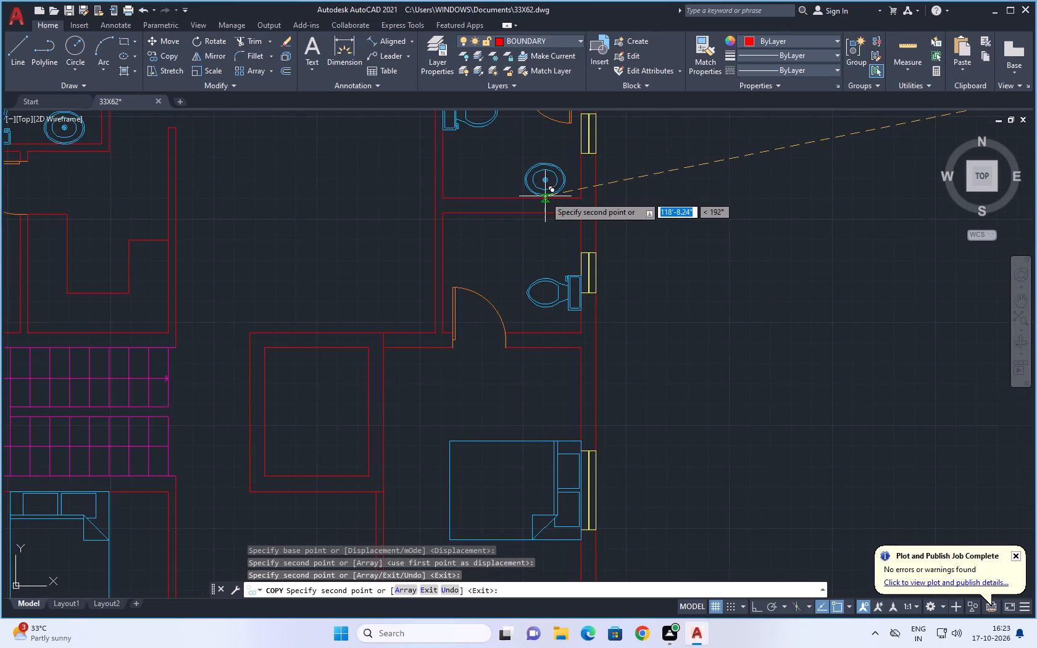
left_click(545, 196)
scroll(678, 255, "down", 2)
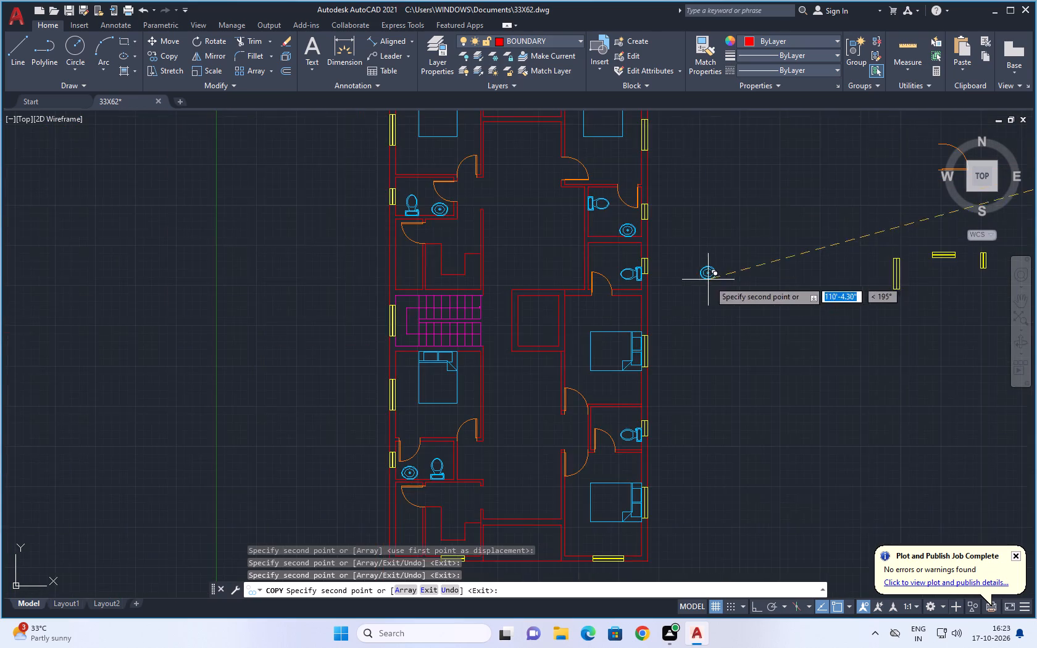
middle_click_drag(722, 280, 455, 280)
key("Escape")
key("Escape")
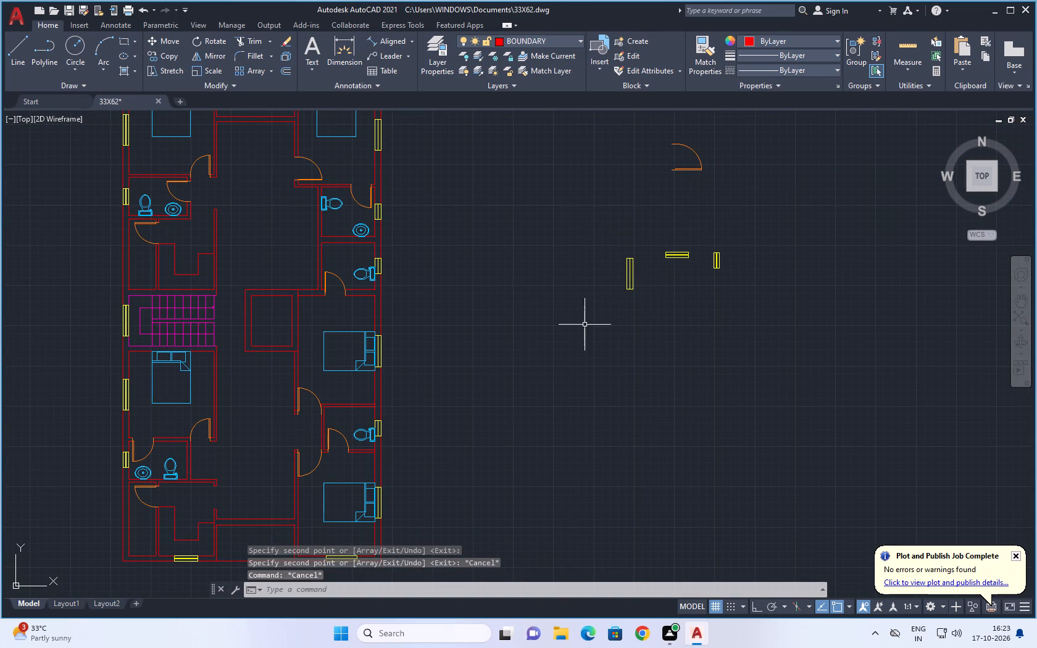
Copy the spare oval sink from its top edge point to the north wall of the bathroom between the middle and southeast bedrooms.
middle_click_drag(580, 332, 541, 425)
scroll(541, 422, "down", 1)
scroll(717, 347, "down", 1)
middle_click_drag(768, 347, 451, 253)
scroll(560, 207, "up", 2)
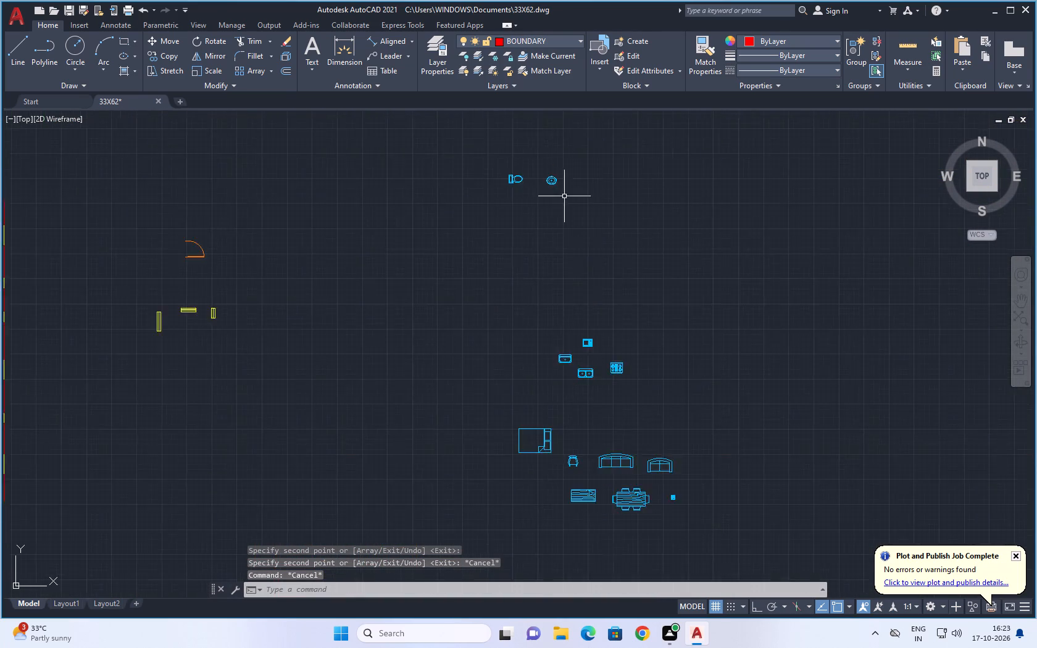
middle_click_drag(578, 173, 588, 272)
scroll(582, 262, "up", 1)
left_click_drag(578, 243, 573, 247)
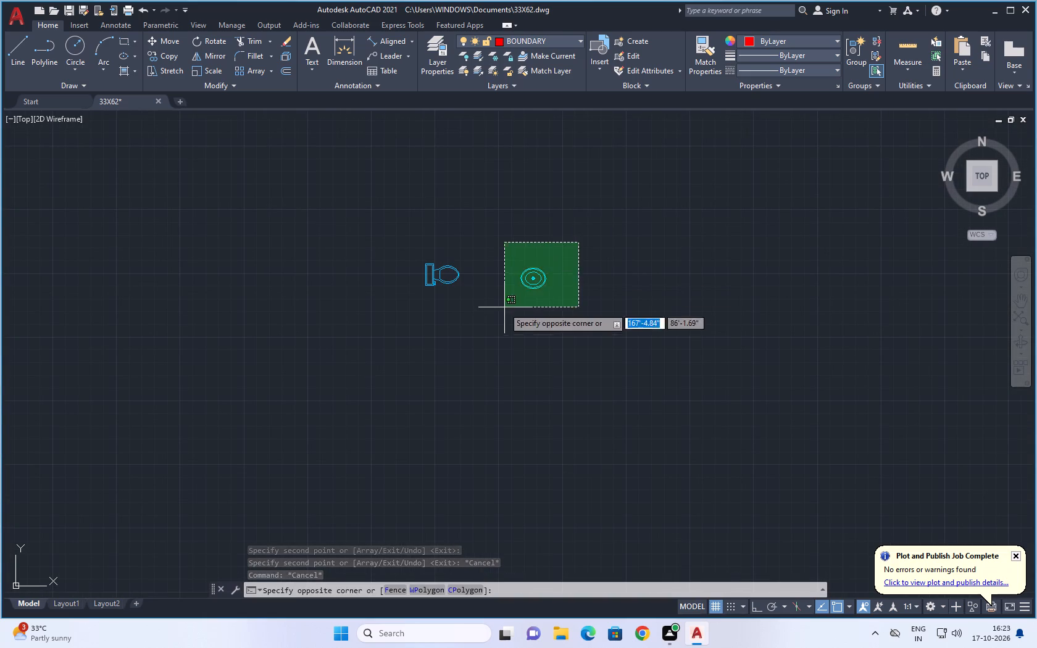
left_click(502, 311)
key("c")
type("O")
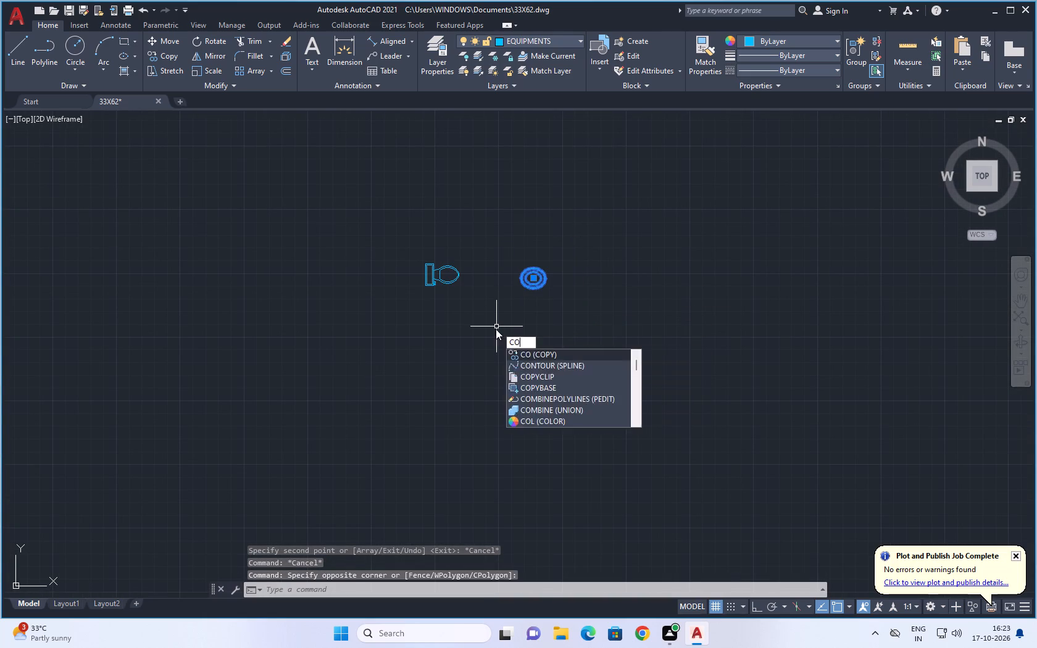
key("space")
scroll(528, 233, "up", 4)
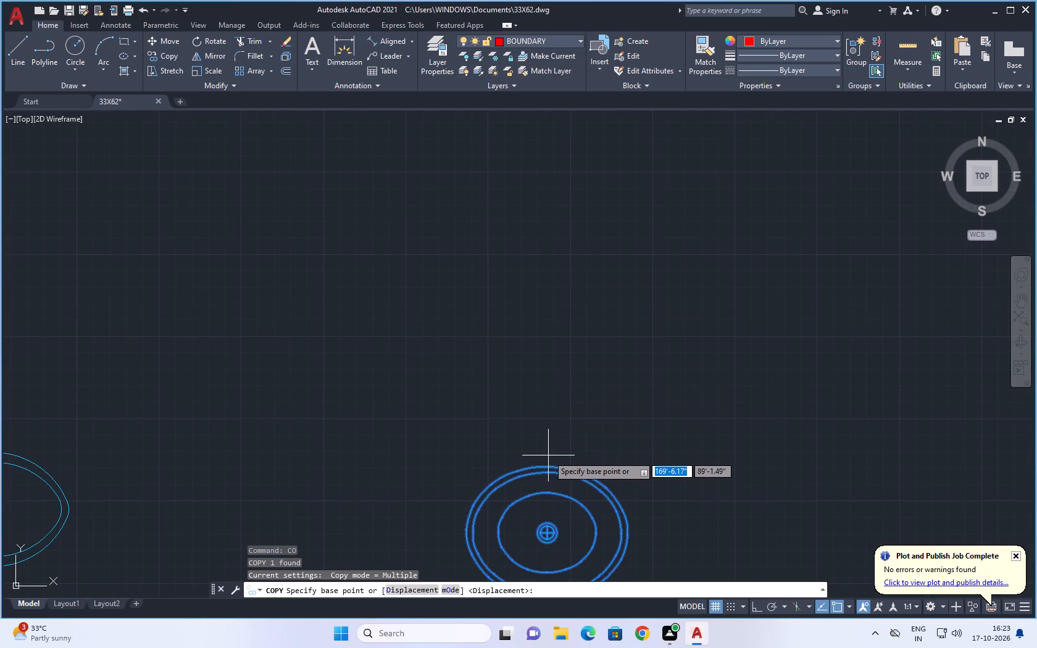
left_click(548, 464)
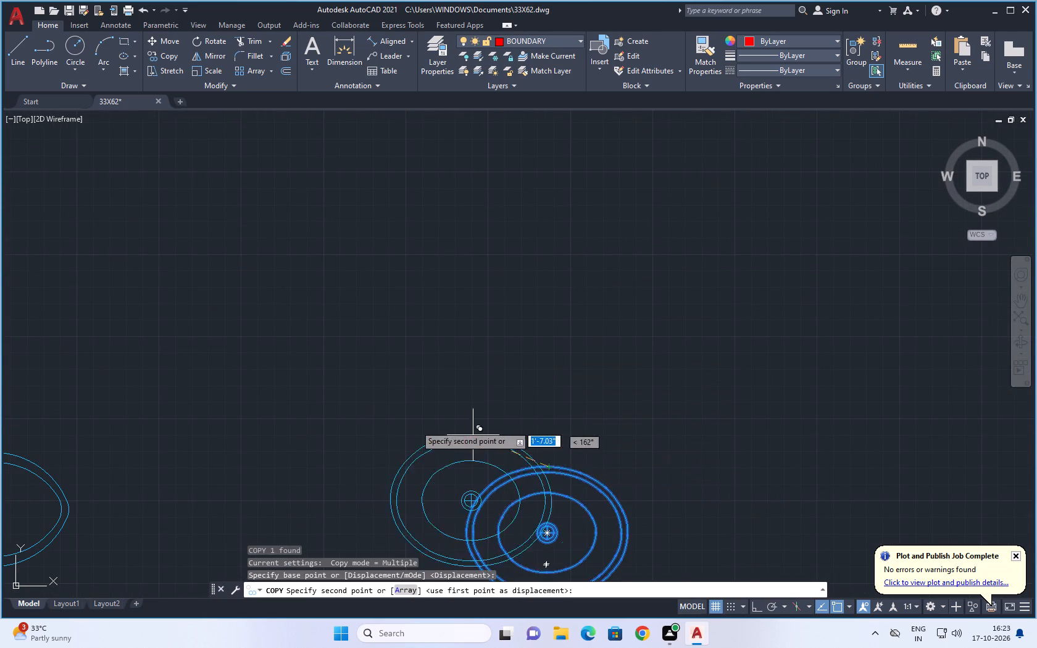
scroll(356, 428, "down", 6)
middle_click_drag(264, 490, 906, 346)
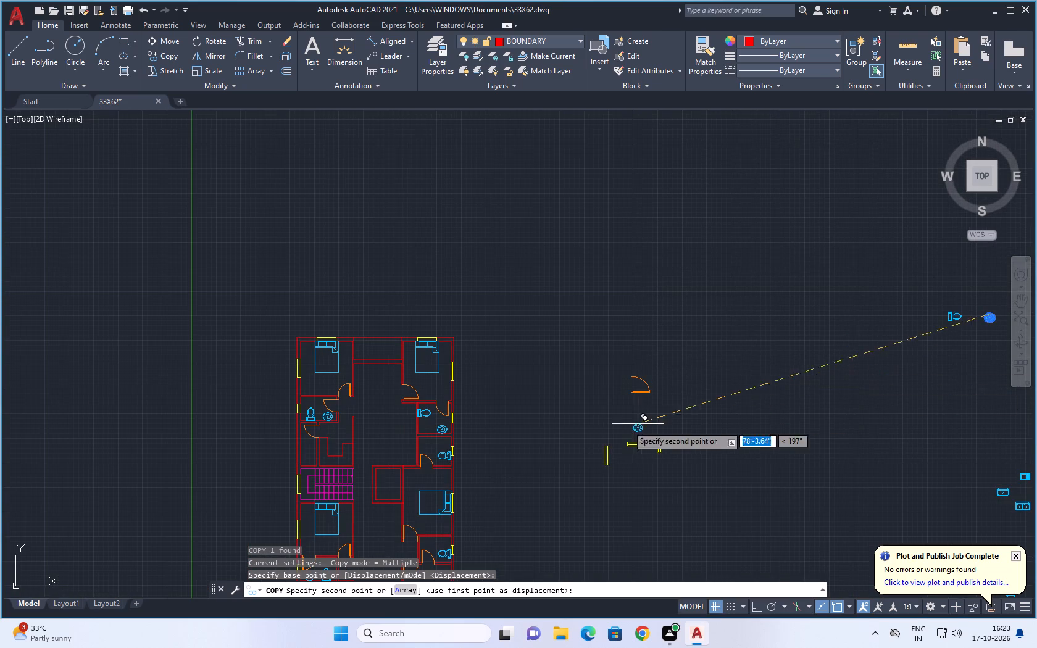
scroll(417, 481, "up", 1)
middle_click_drag(535, 463, 557, 411)
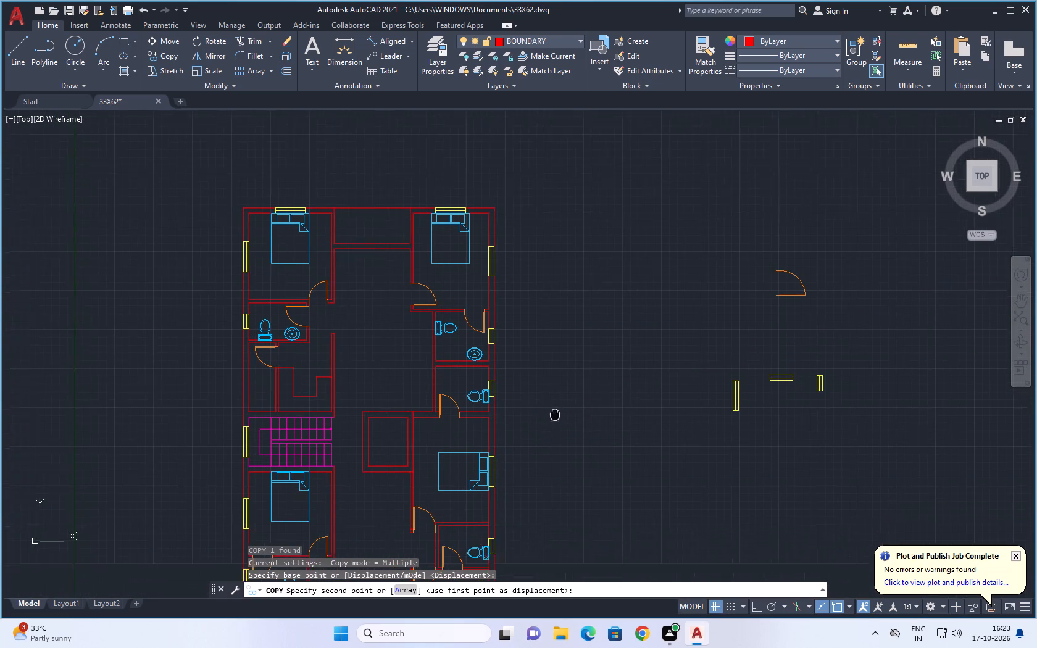
middle_click_drag(557, 411, 557, 410)
scroll(477, 439, "up", 1)
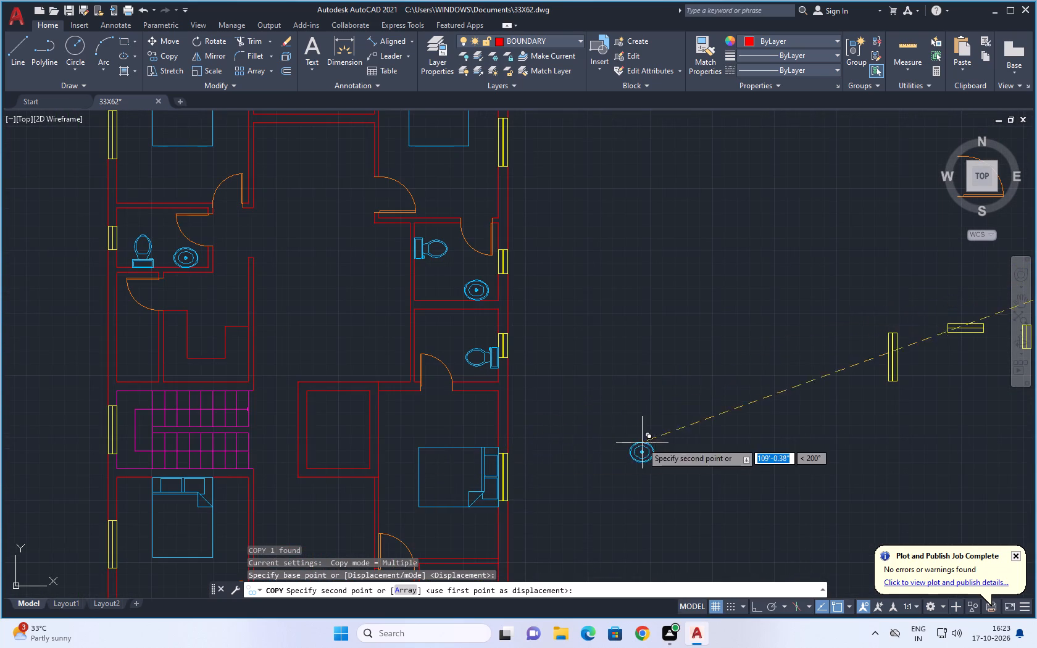
middle_click_drag(642, 442, 681, 276)
scroll(481, 421, "up", 2)
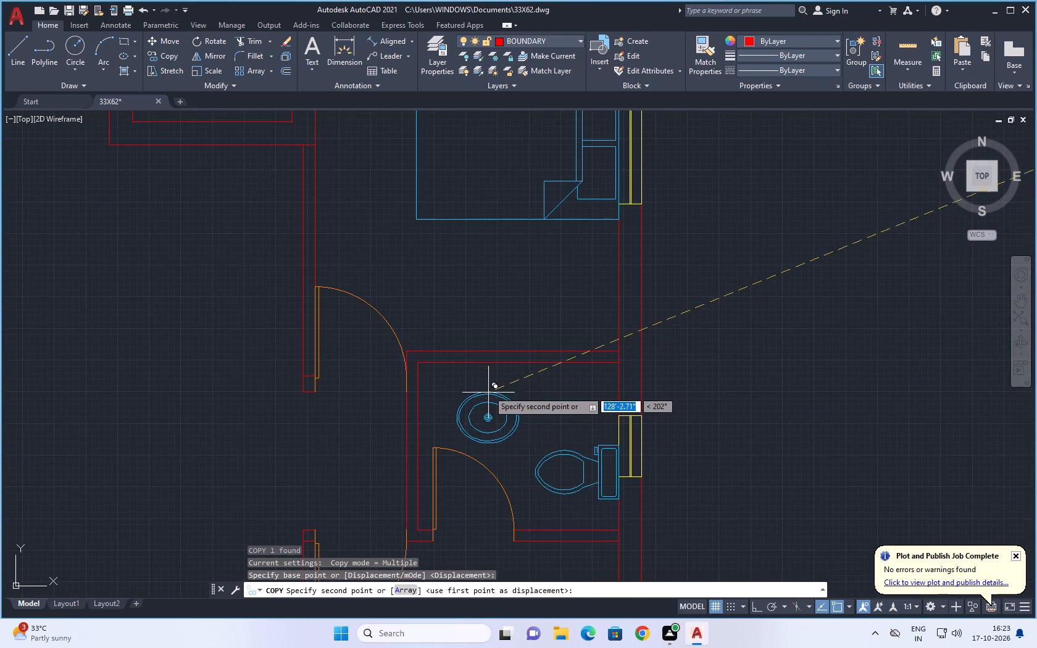
scroll(486, 380, "up", 2)
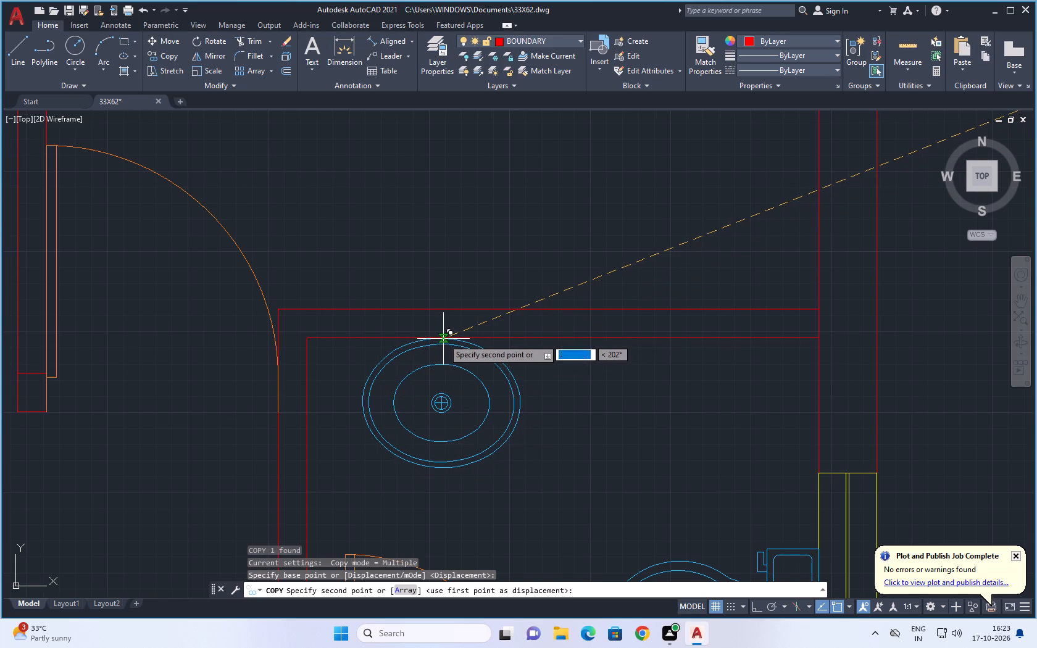
left_click(443, 339)
scroll(510, 238, "down", 5)
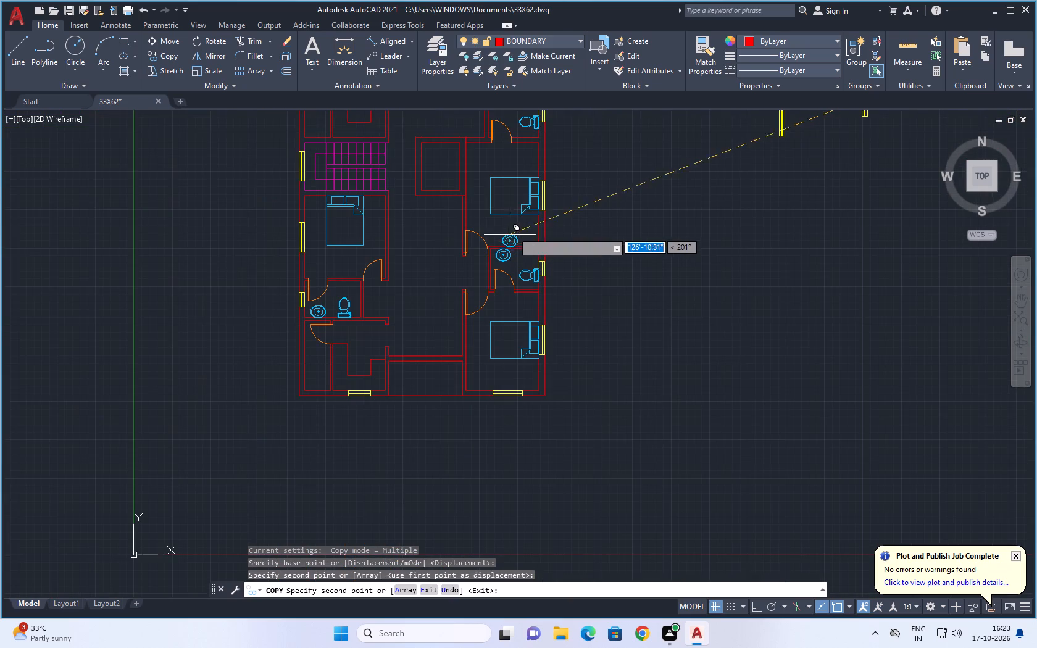
Place a sink copy against the north wall of the bathroom directly north of the middle east bedroom, and finish copying.
middle_click_drag(515, 222, 491, 492)
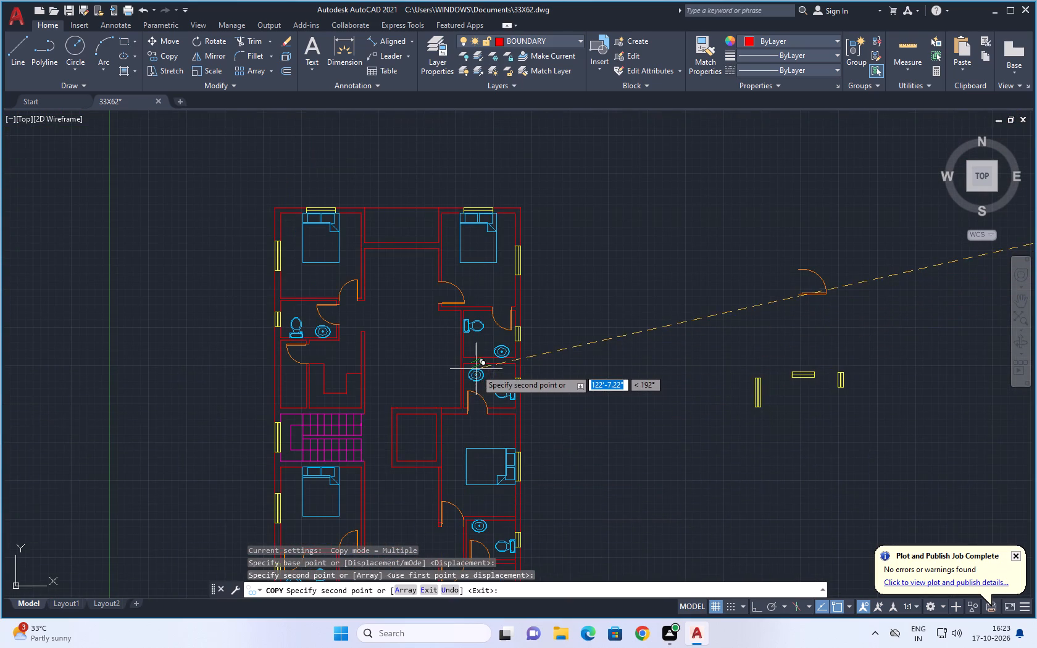
scroll(476, 369, "up", 3)
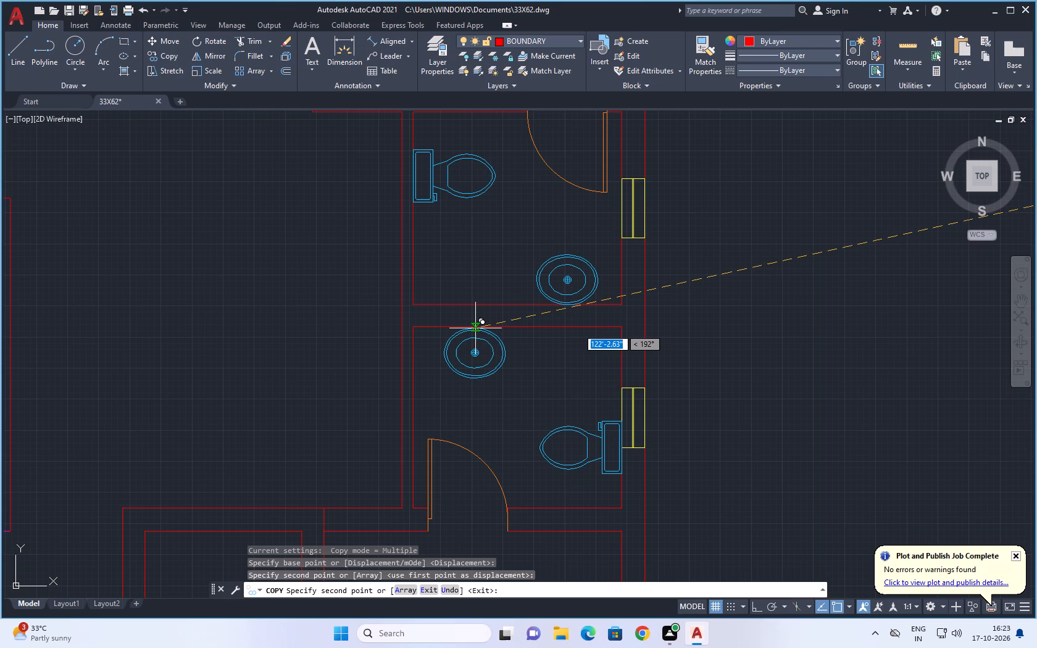
left_click(475, 328)
scroll(636, 363, "down", 5)
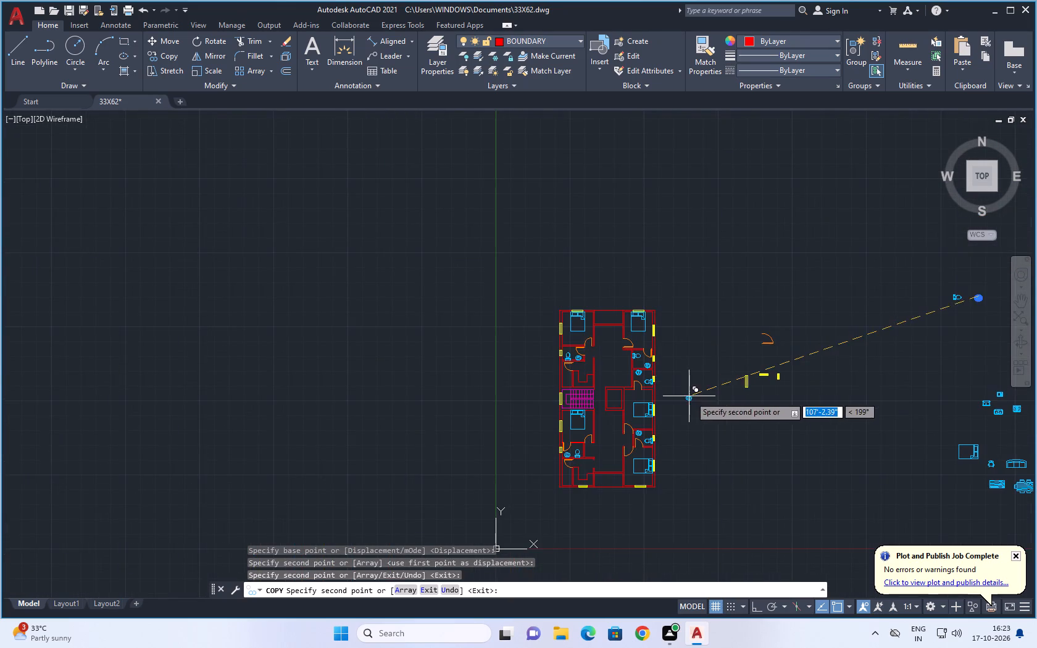
middle_click_drag(688, 392, 599, 274)
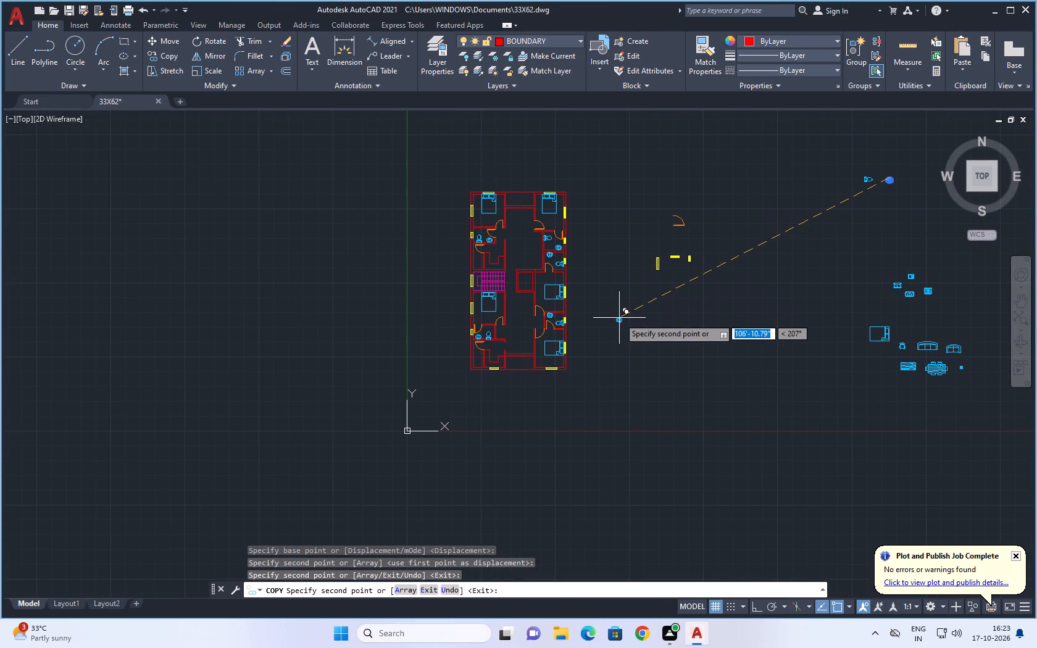
key("Escape")
key("Escape")
key("Escape")
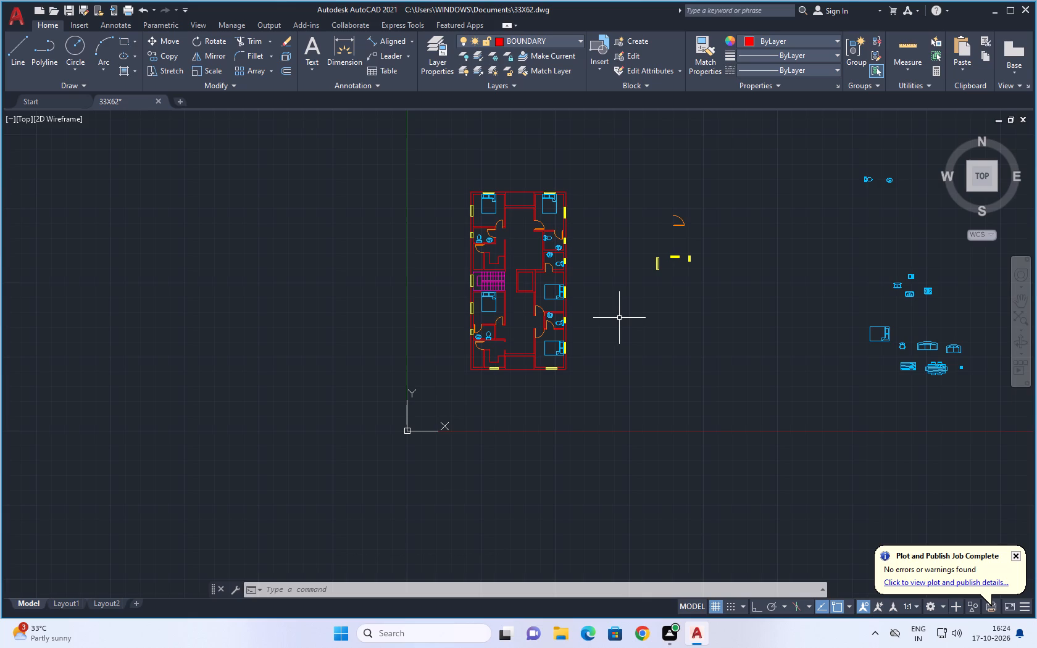
Look over the furnished floor plan and the spare door, window and furniture blocks east of it.
scroll(641, 347, "down", 1)
middle_click_drag(696, 351, 611, 362)
scroll(610, 363, "up", 1)
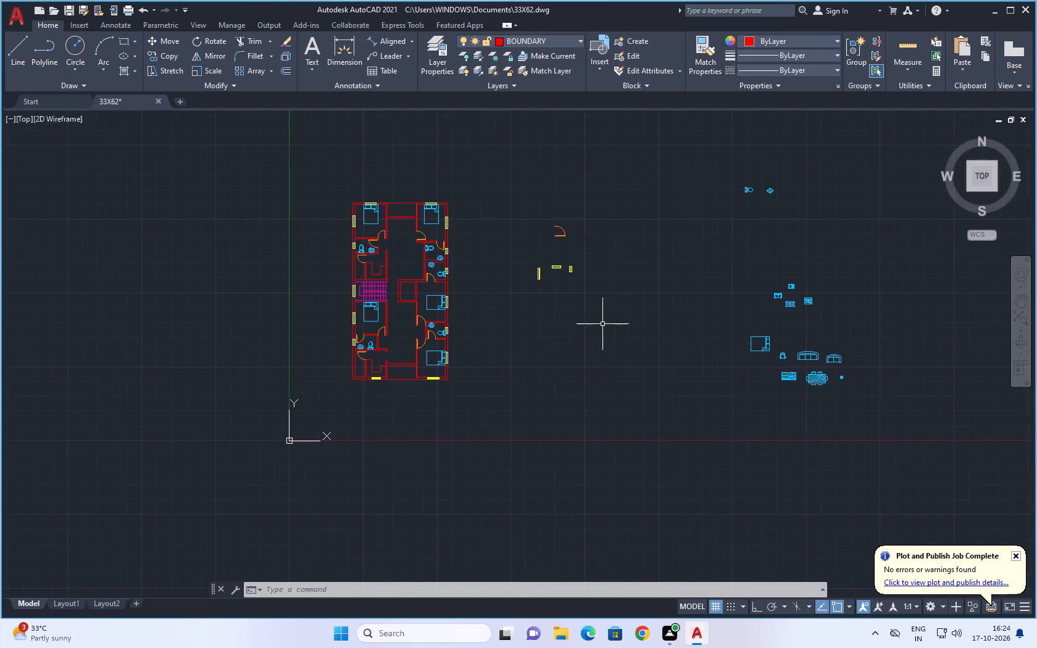
scroll(602, 322, "up", 1)
middle_click_drag(550, 336, 655, 325)
key("Escape")
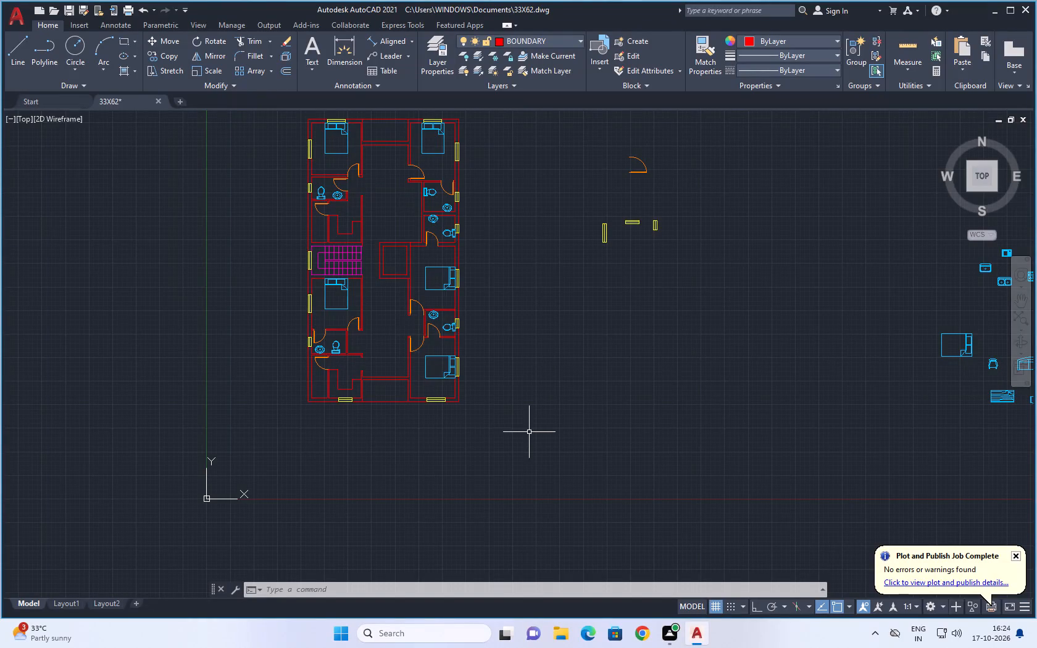
scroll(531, 435, "down", 1)
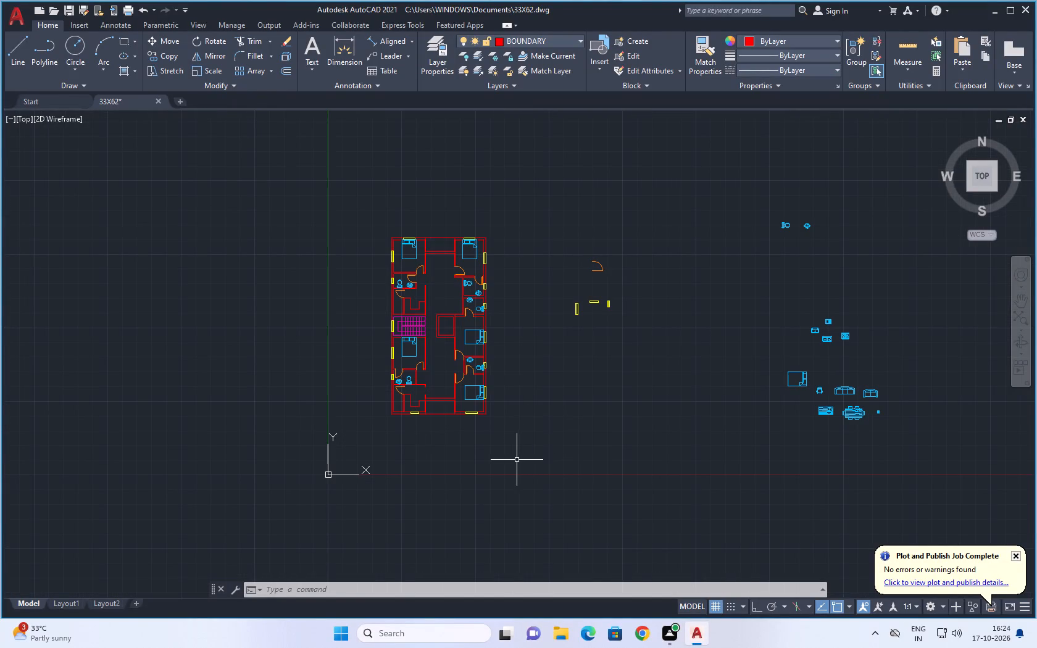
middle_click_drag(518, 454, 614, 448)
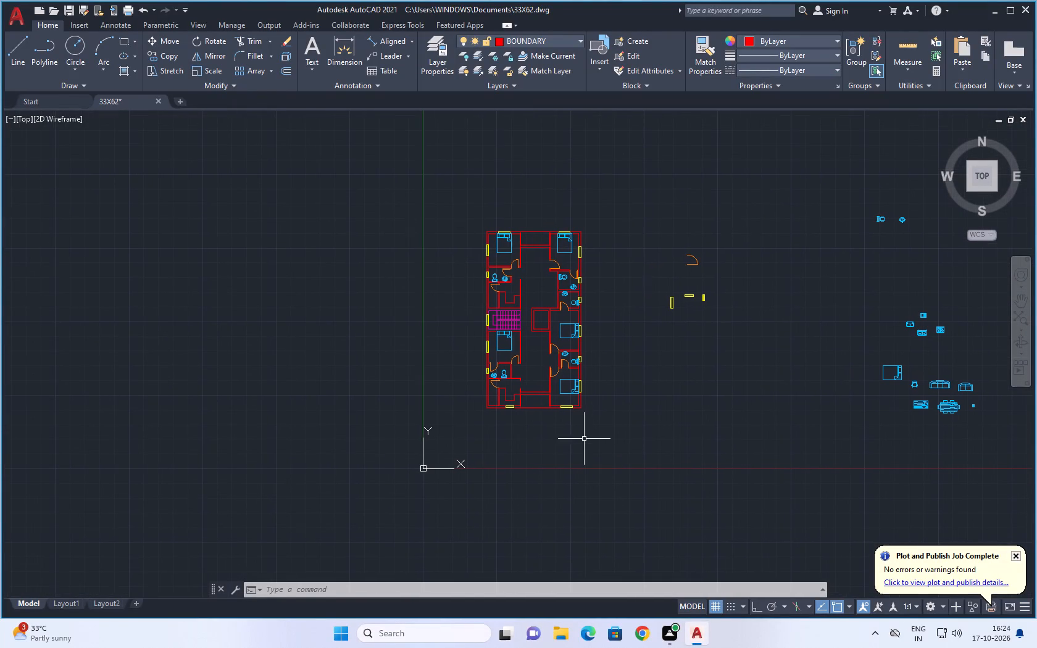
scroll(592, 432, "down", 1)
middle_click_drag(677, 420, 677, 424)
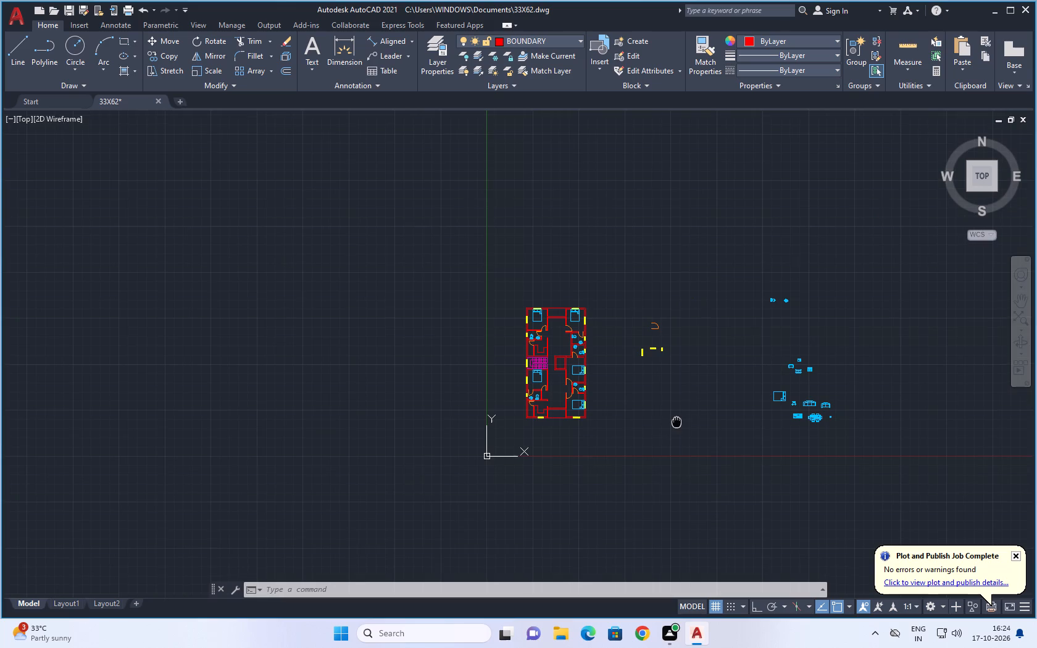
middle_click_drag(677, 424, 671, 438)
scroll(557, 454, "up", 2)
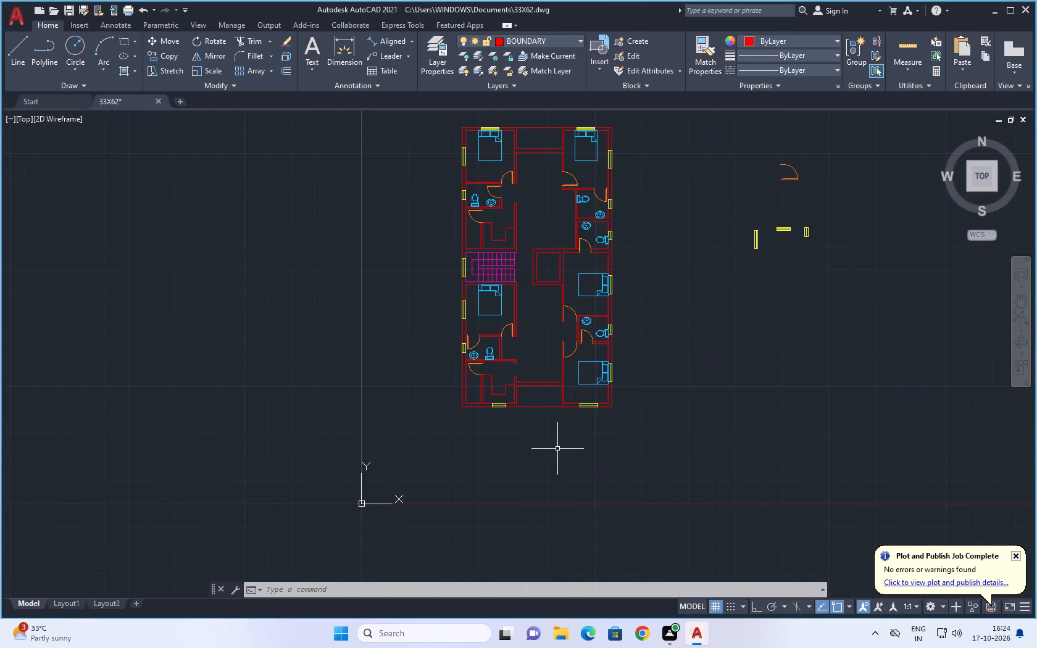
scroll(557, 449, "up", 1)
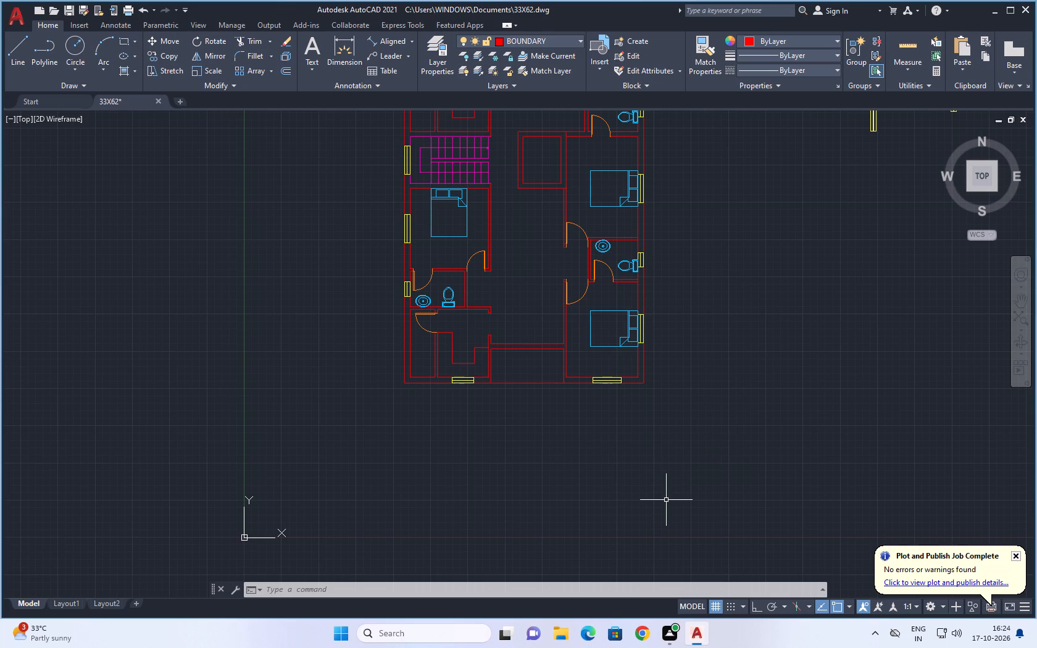
scroll(768, 510, "down", 2)
middle_click_drag(807, 421, 722, 471)
scroll(744, 415, "up", 3)
middle_click_drag(740, 381, 748, 436)
scroll(486, 453, "down", 1)
middle_click_drag(528, 434, 566, 396)
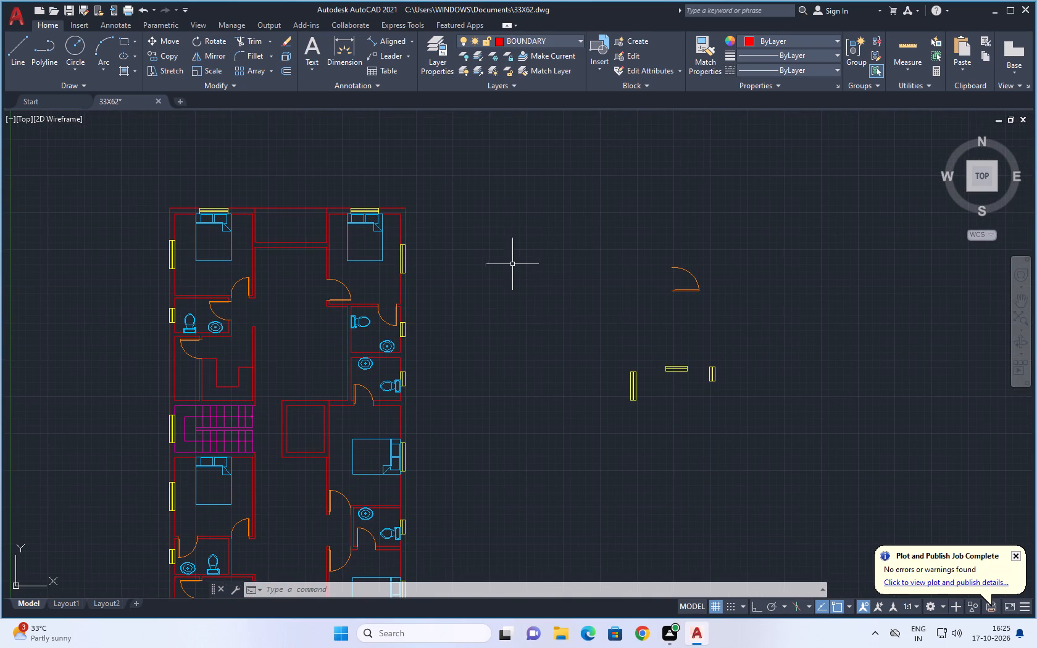
Make DOORS the current layer and draw a 6' by 9" rectangle in the empty area northeast of the plan.
left_click(572, 37)
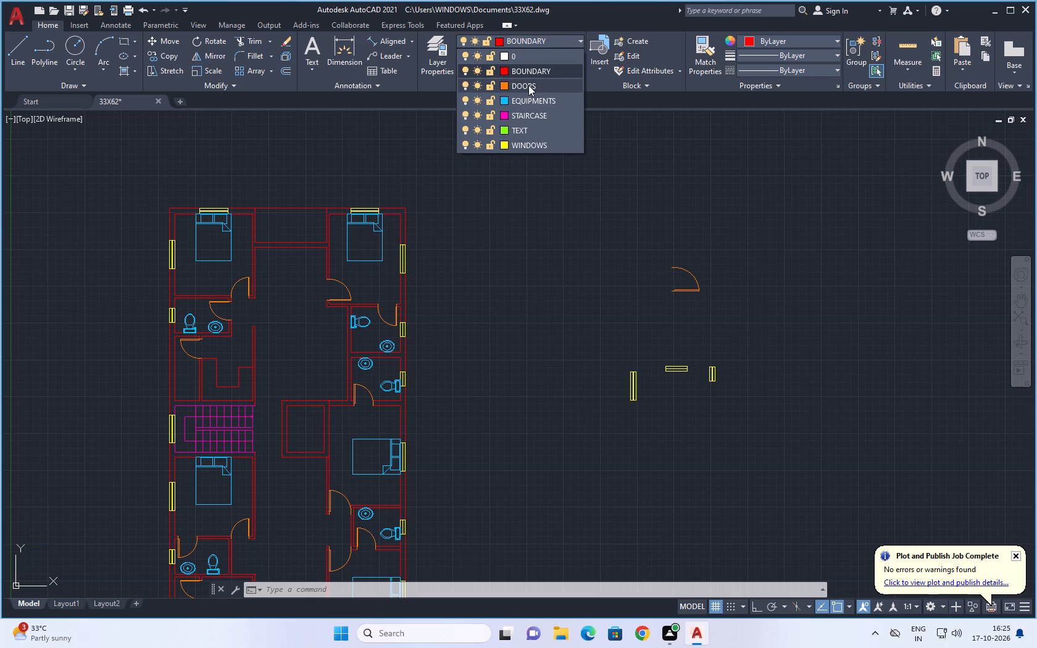
left_click(528, 85)
left_click(119, 39)
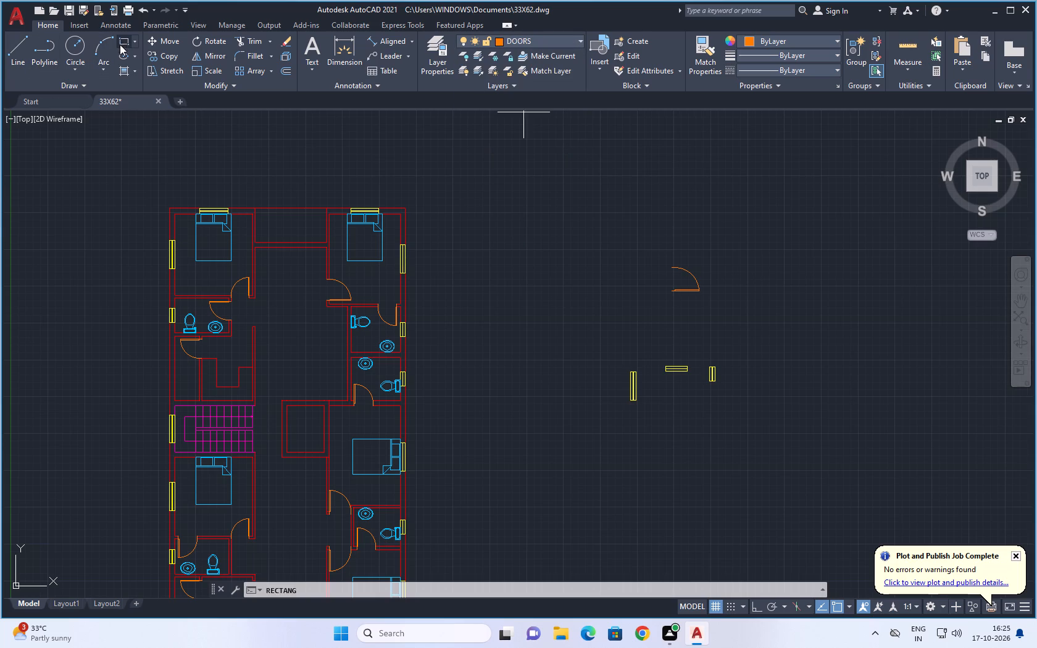
left_click(550, 200)
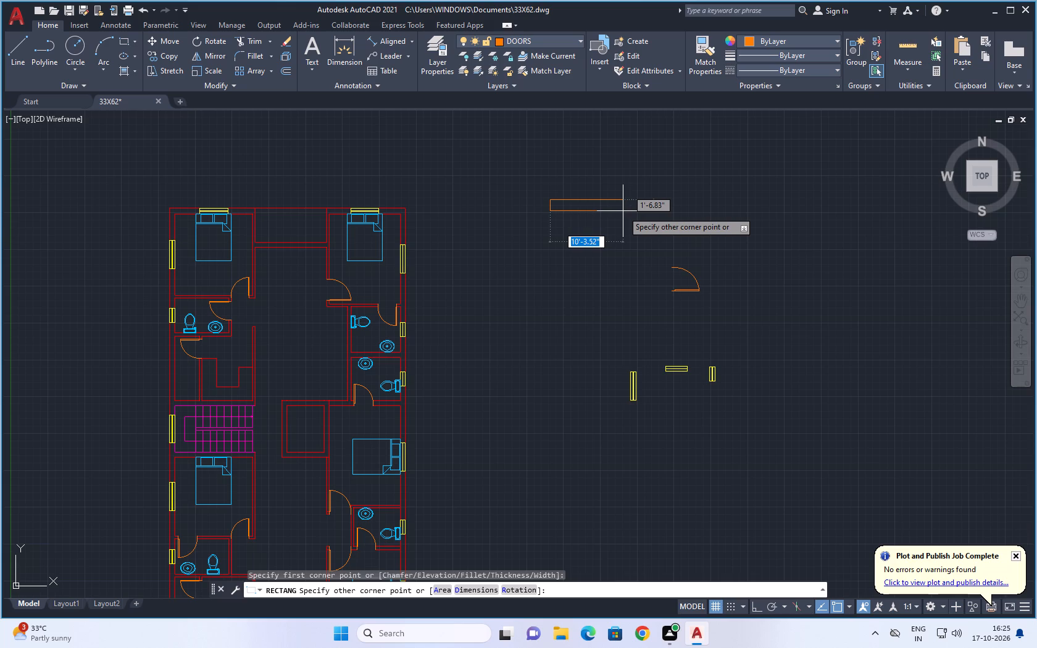
key("6")
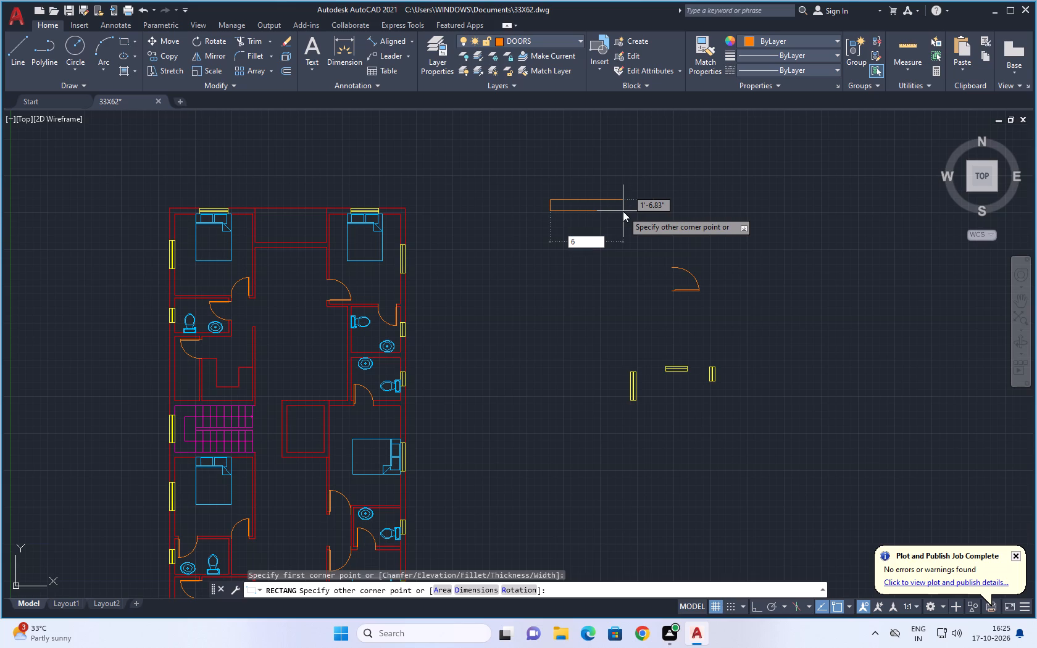
key("apostrophe")
type(",9")
key("shift+quotedbl")
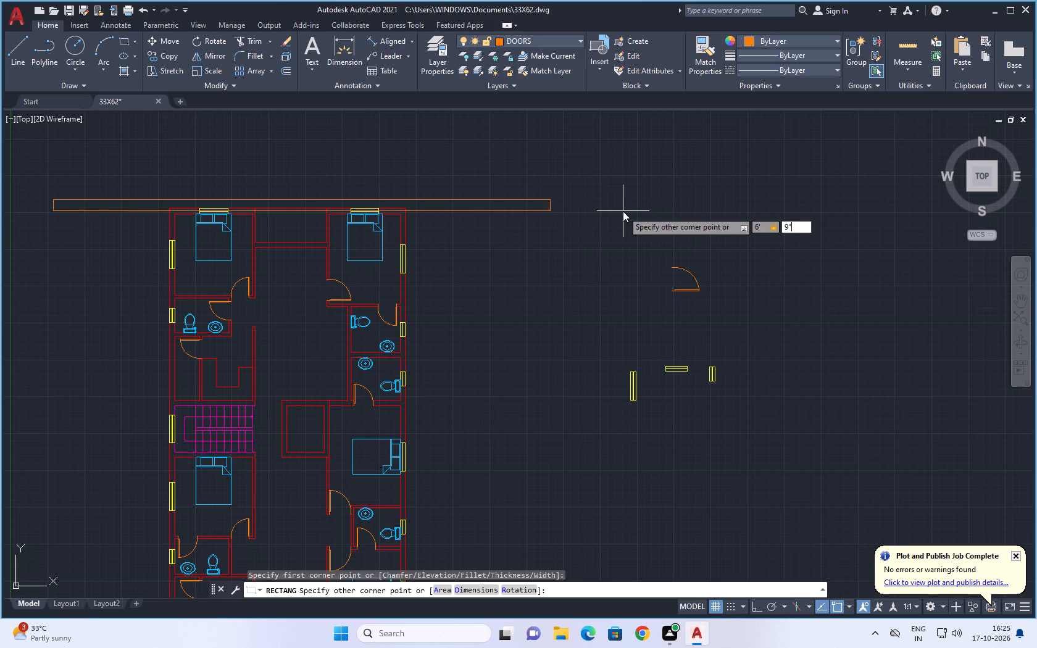
key("Return")
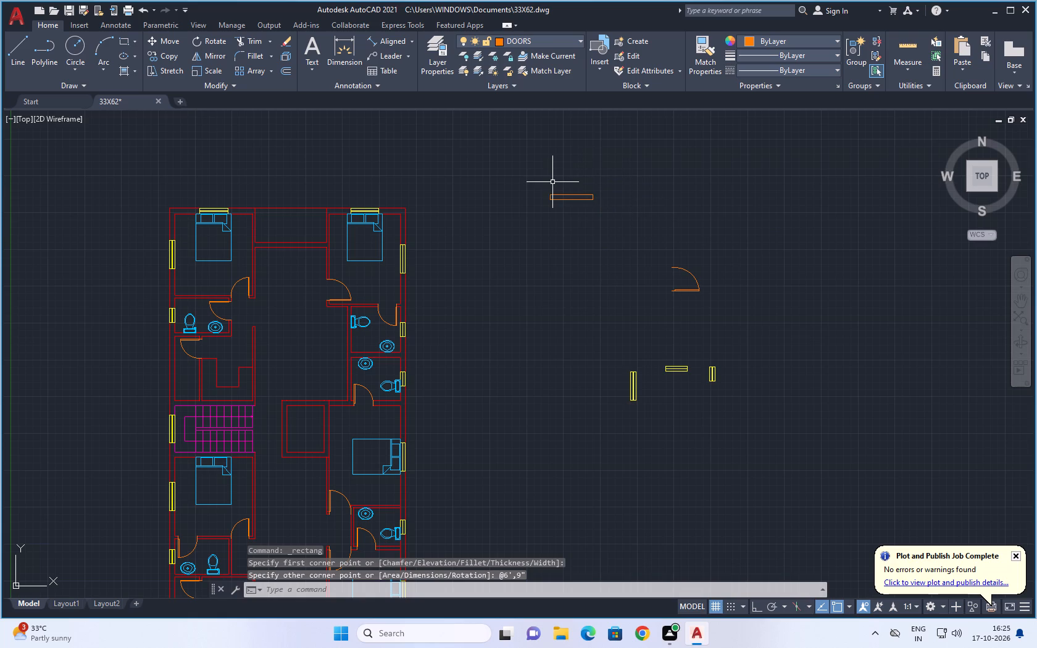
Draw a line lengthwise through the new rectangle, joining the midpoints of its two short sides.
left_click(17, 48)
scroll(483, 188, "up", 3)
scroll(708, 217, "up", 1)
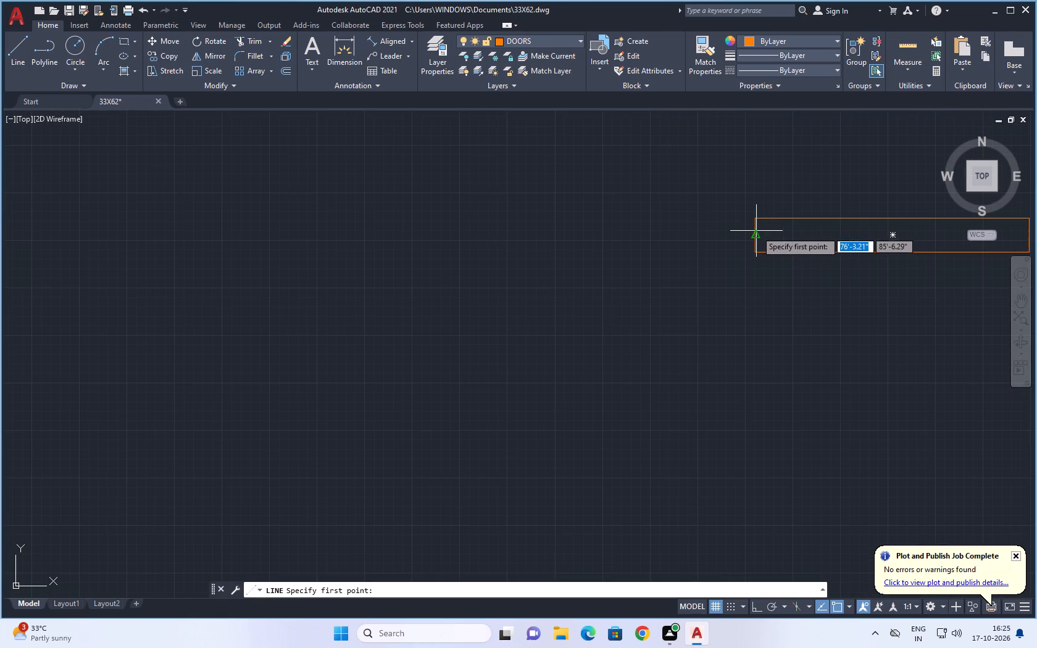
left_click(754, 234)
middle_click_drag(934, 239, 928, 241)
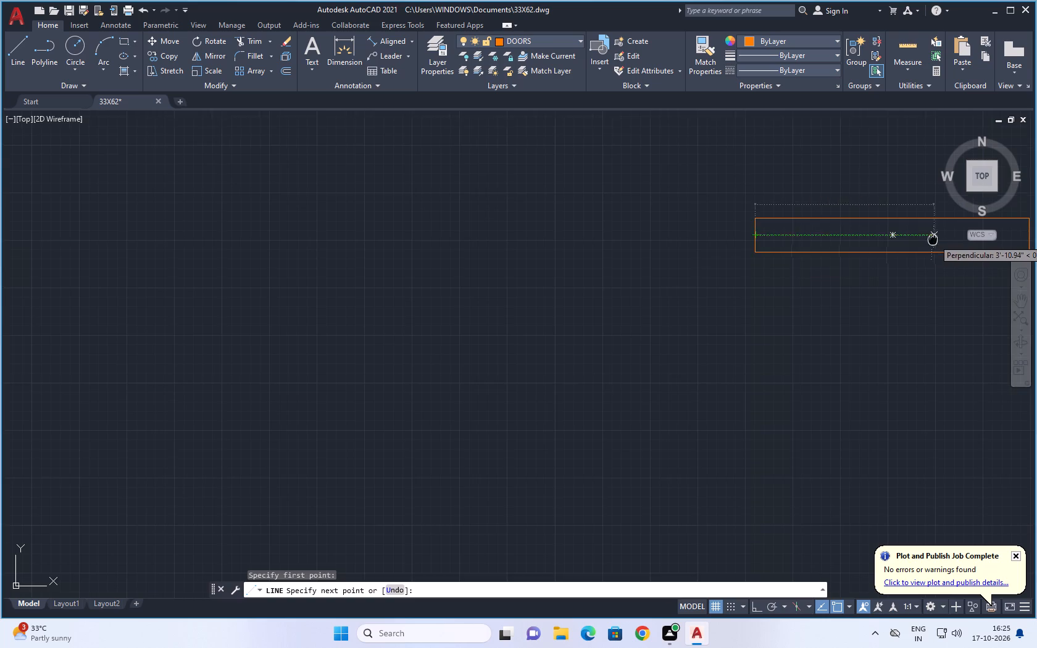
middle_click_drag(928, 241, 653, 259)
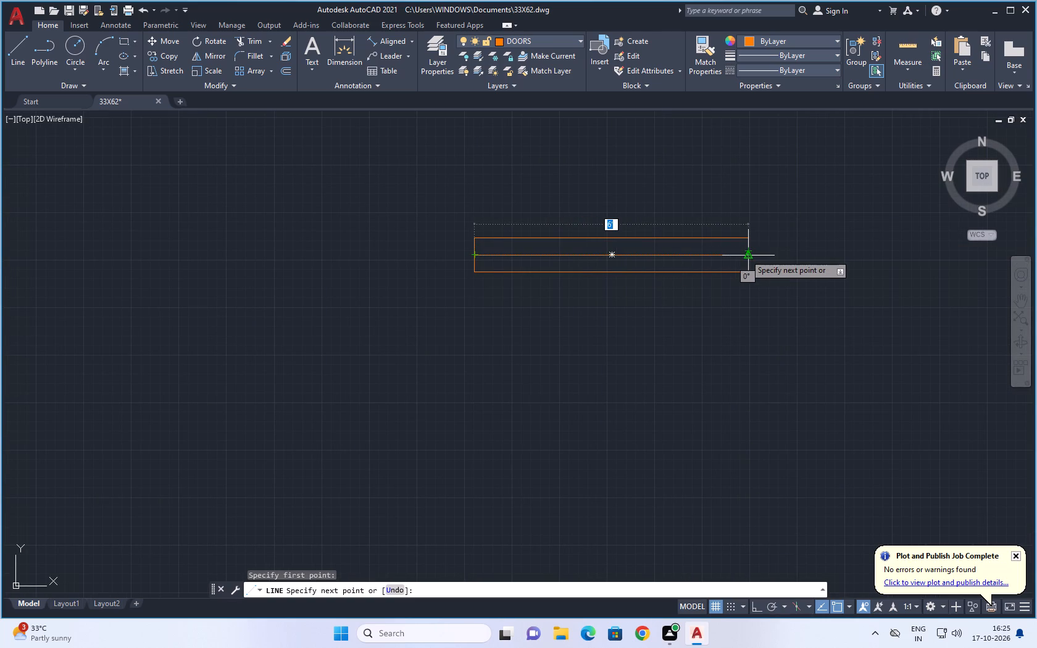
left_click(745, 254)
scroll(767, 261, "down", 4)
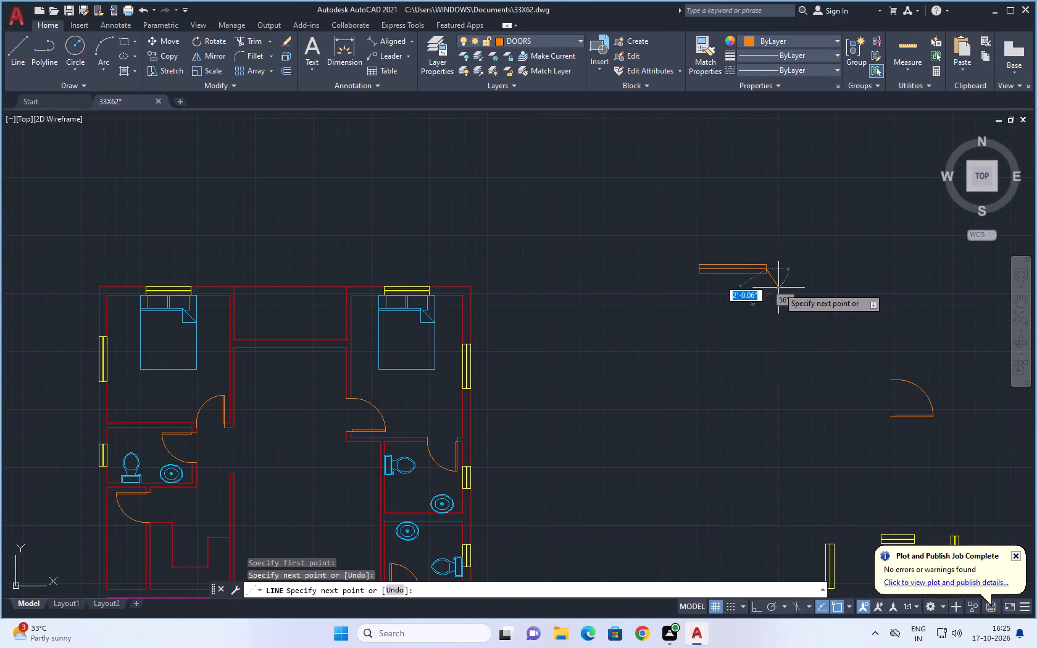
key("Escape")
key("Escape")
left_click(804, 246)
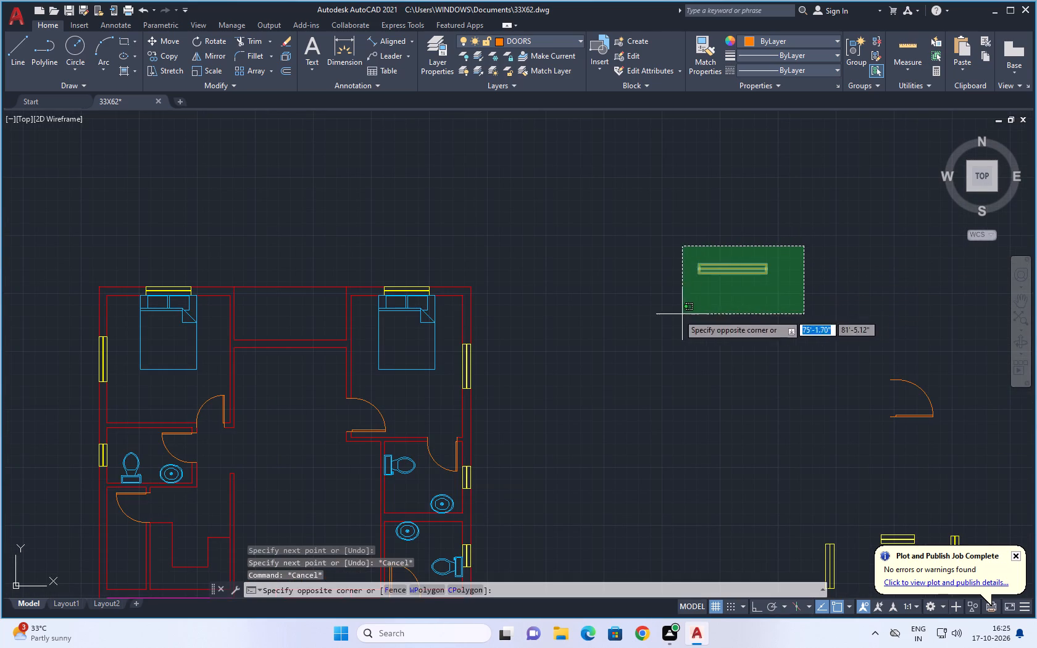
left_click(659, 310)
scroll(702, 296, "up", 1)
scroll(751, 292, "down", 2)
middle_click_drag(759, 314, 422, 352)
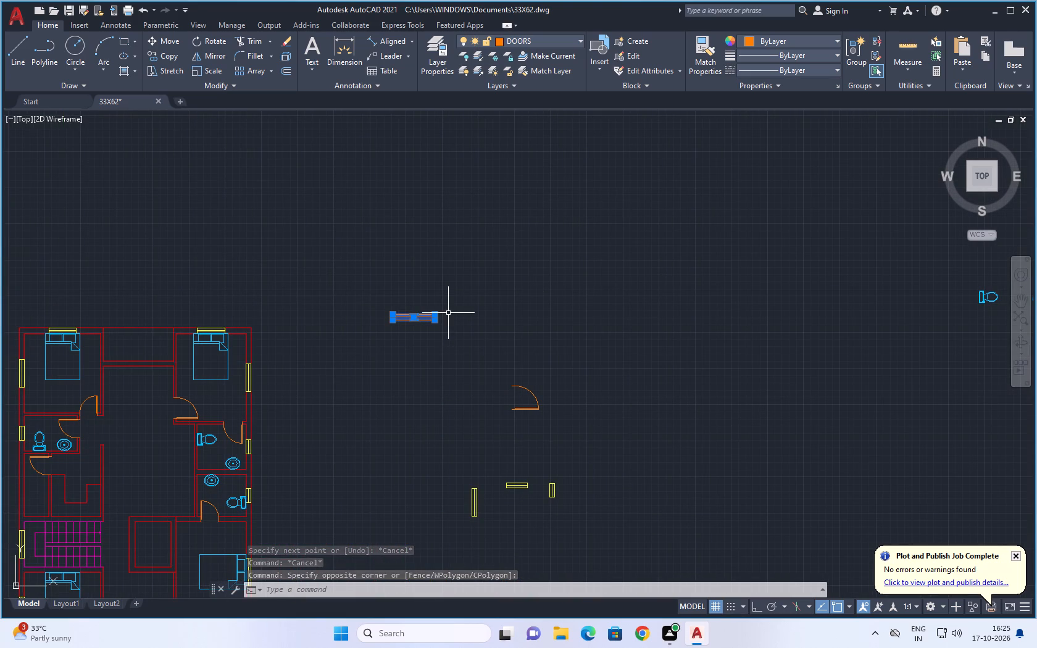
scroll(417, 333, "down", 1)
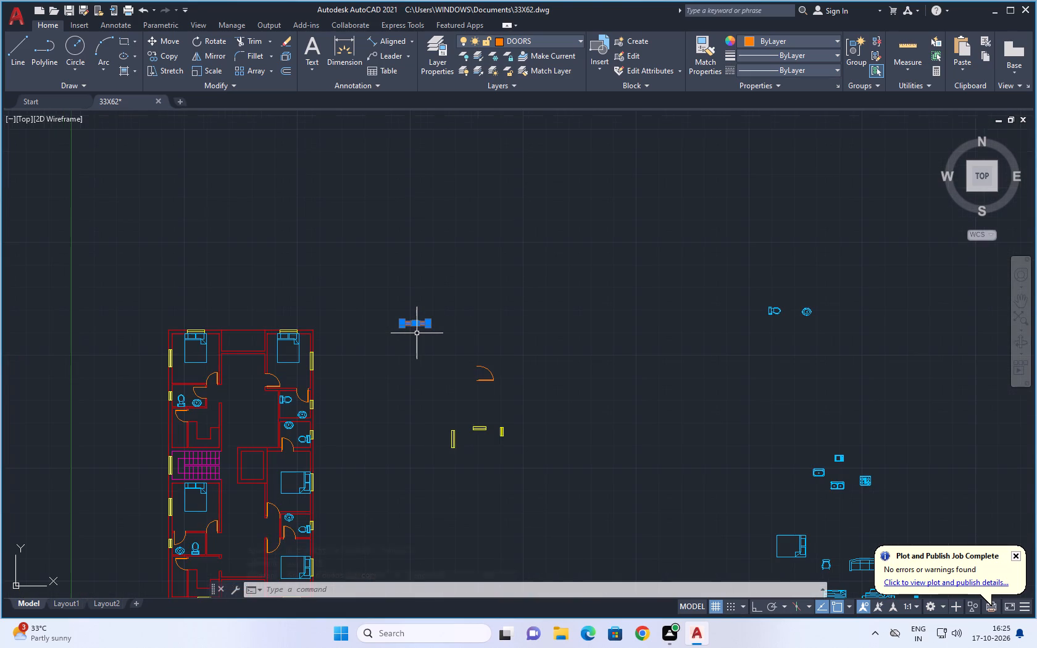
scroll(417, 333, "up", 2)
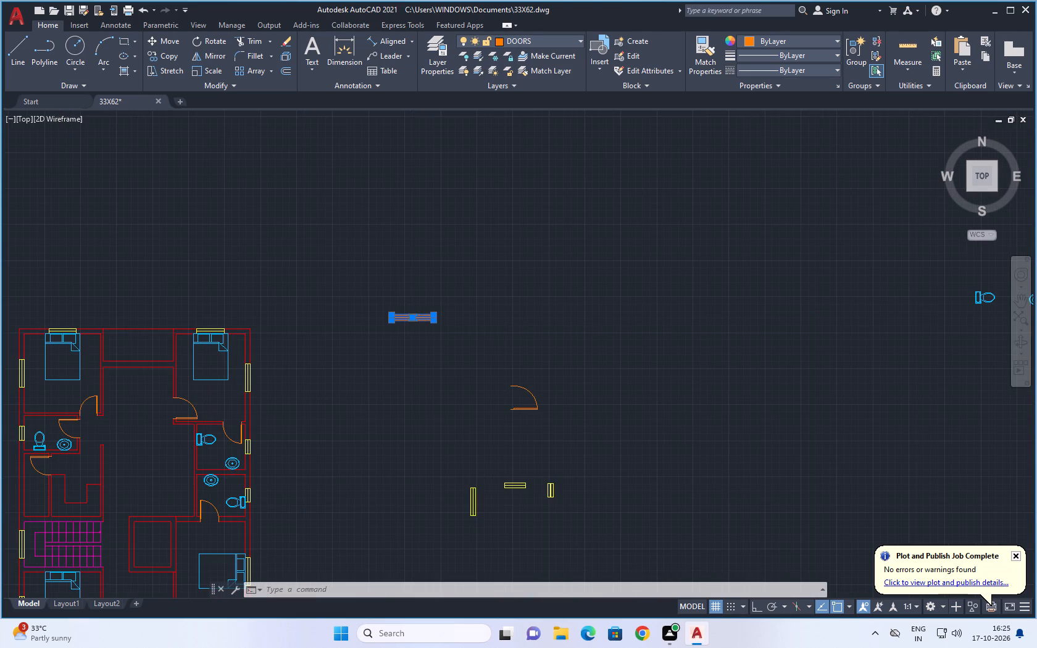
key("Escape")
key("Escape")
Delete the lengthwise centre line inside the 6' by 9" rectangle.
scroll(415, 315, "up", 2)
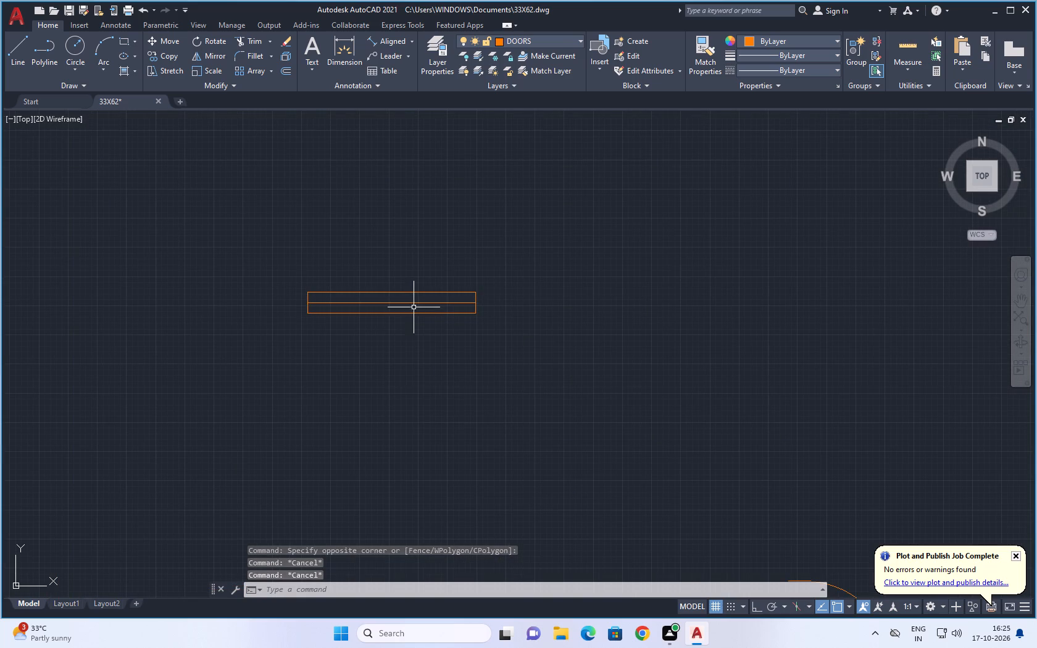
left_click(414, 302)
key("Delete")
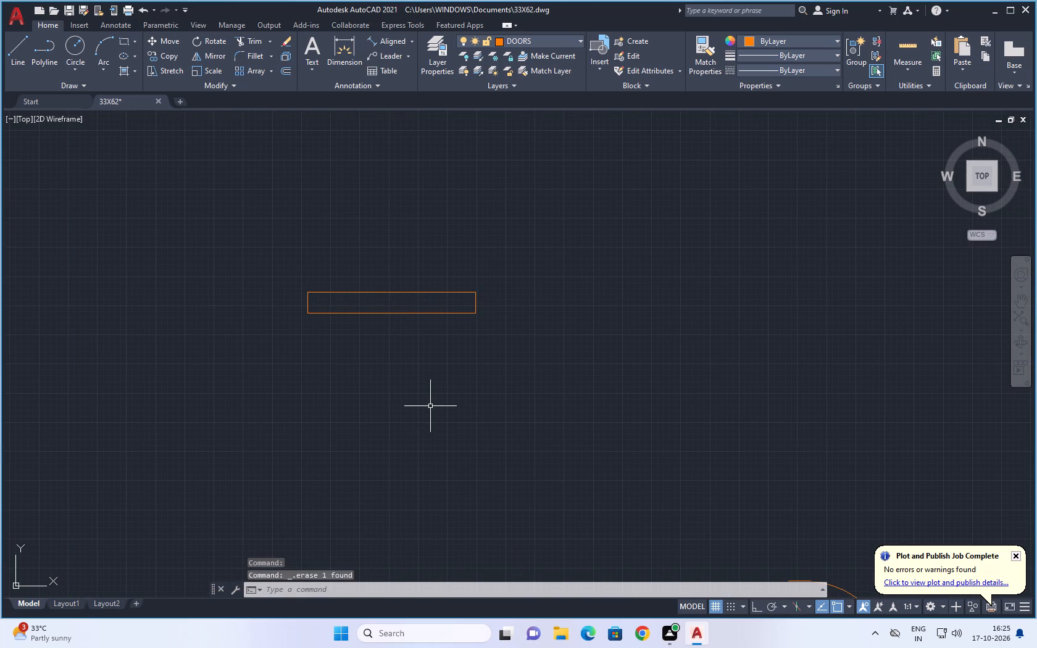
Copy the 6' by 9" door rectangle by its long side's midpoint into the middle of the horizontal wall below the north central bay.
scroll(493, 301, "down", 1)
left_click(504, 268)
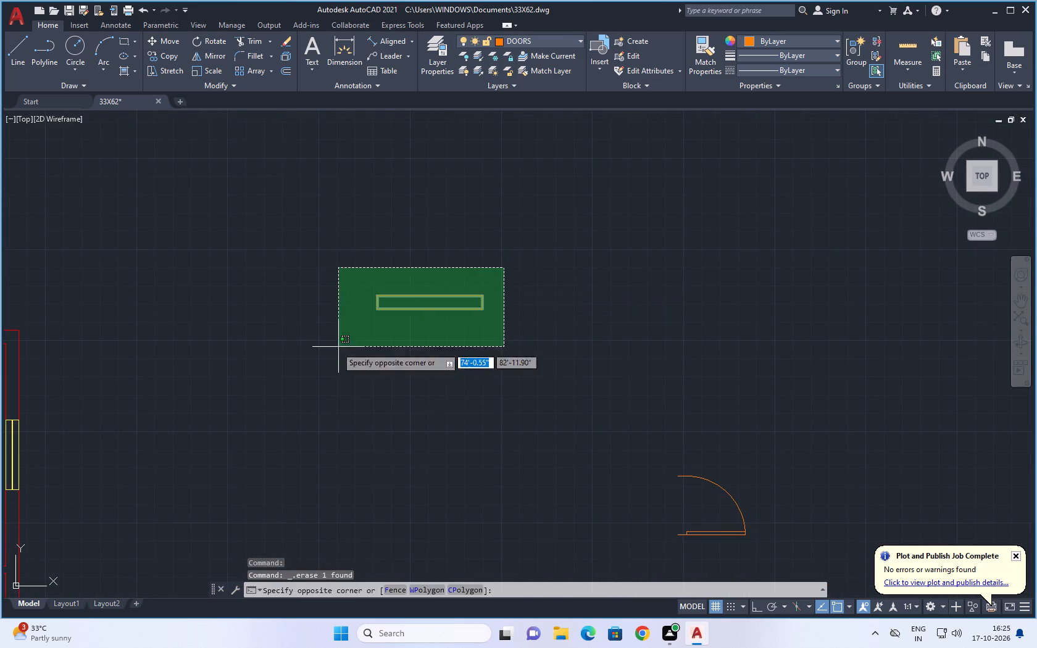
left_click(336, 347)
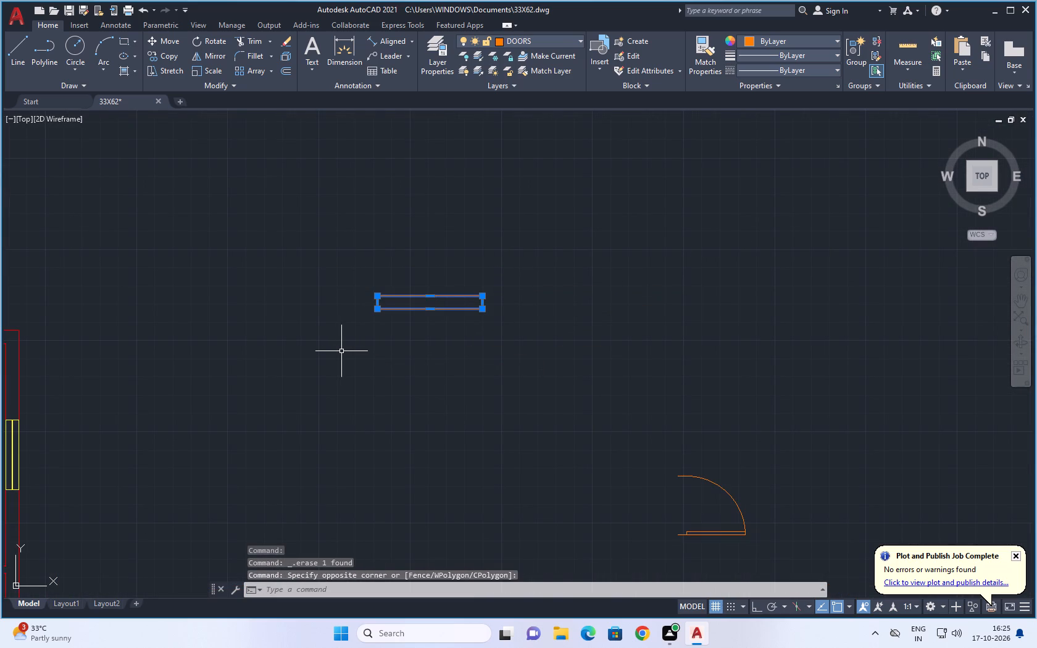
type("CO")
key("space")
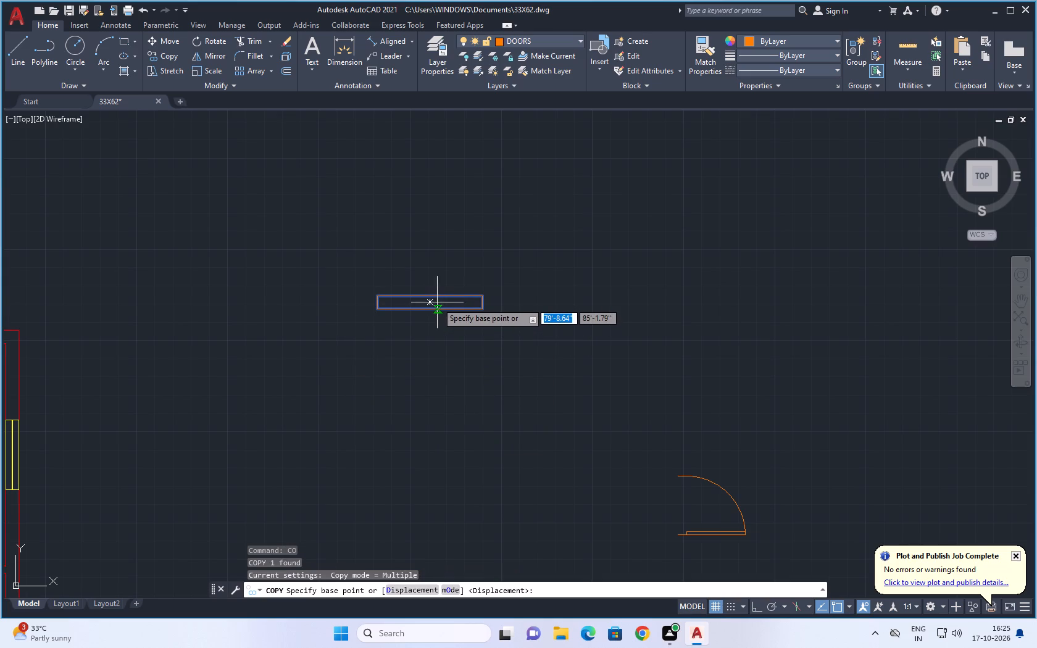
left_click(430, 296)
scroll(298, 363, "down", 3)
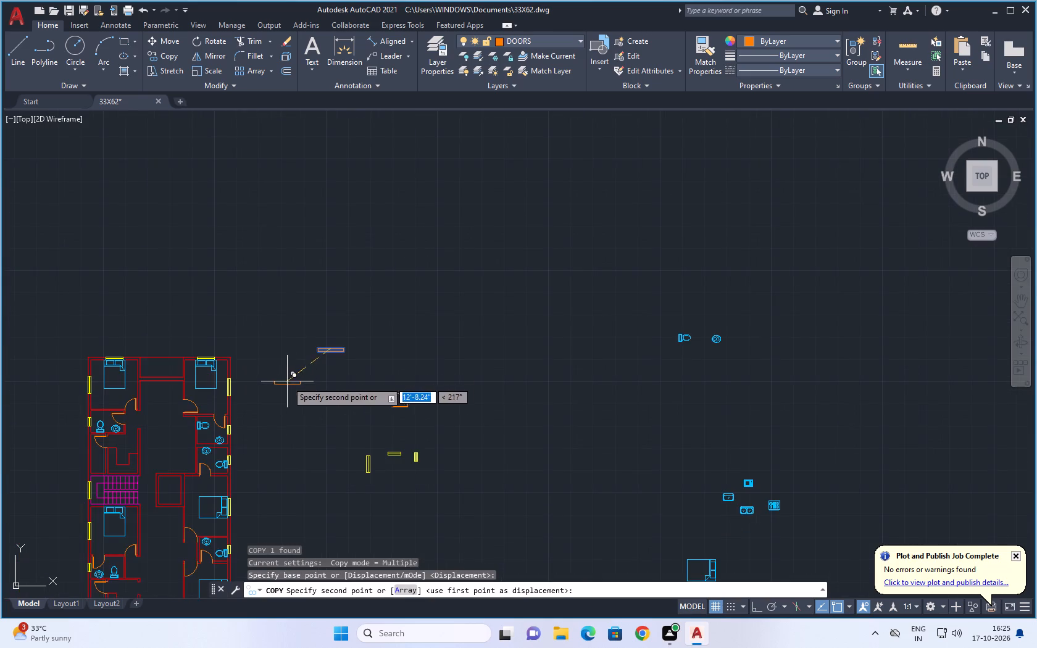
middle_click_drag(298, 383, 467, 364)
scroll(330, 365, "up", 3)
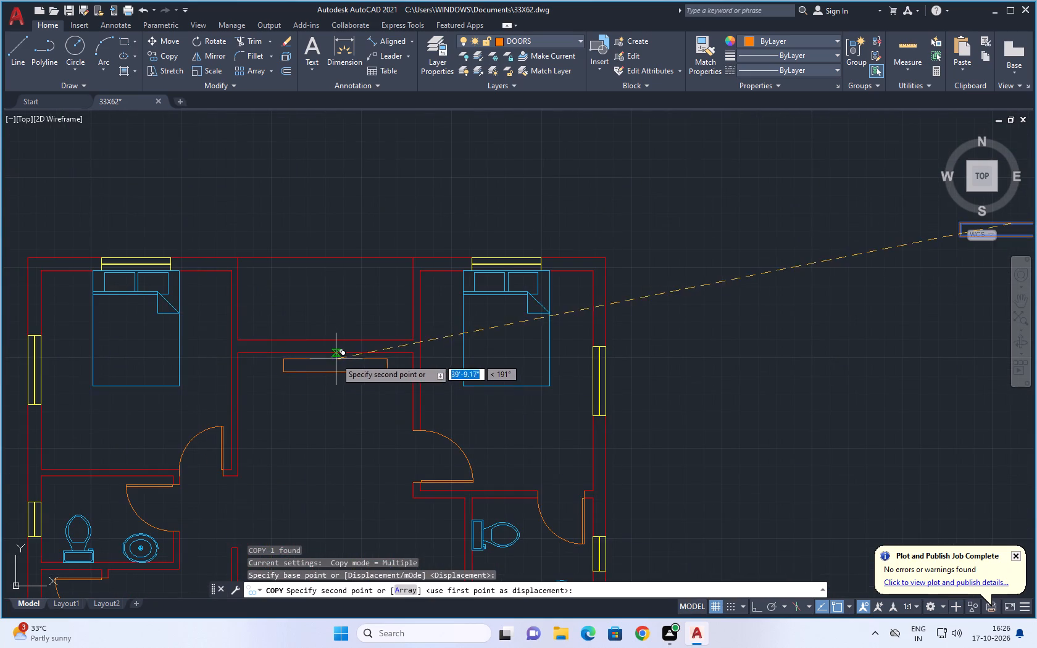
scroll(338, 348, "up", 2)
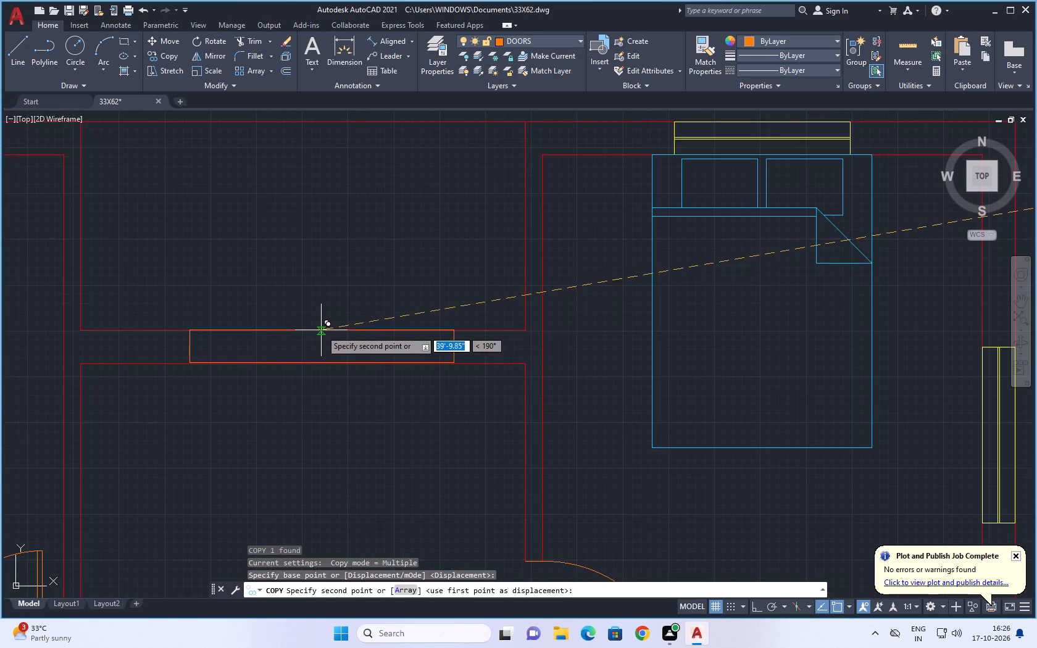
left_click(304, 331)
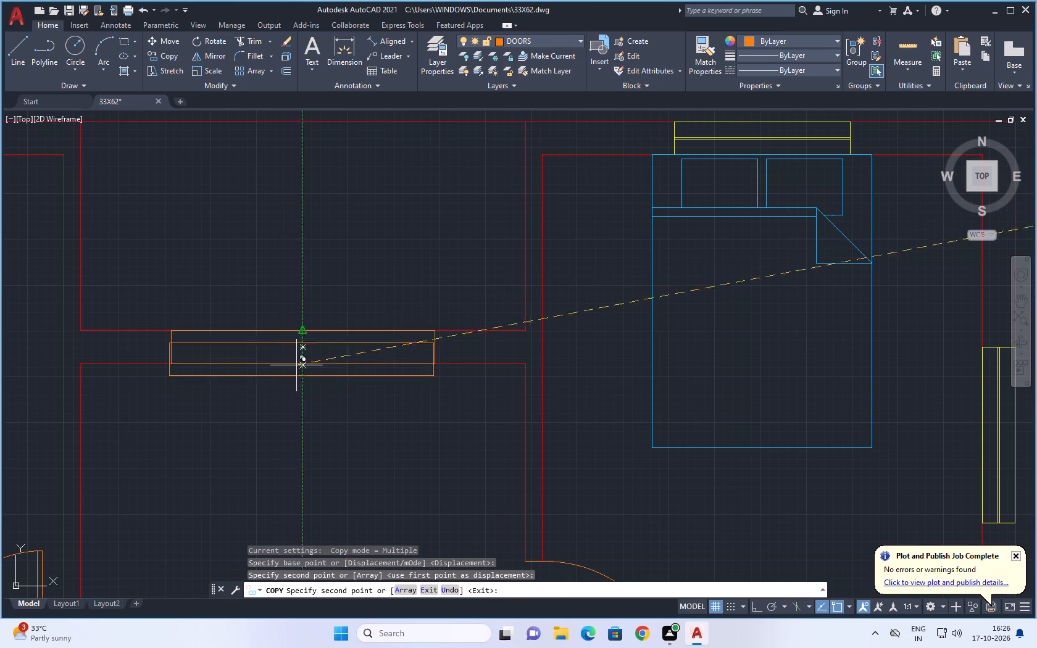
Place another copy of the door rectangle at the middle of the horizontal wall above the south central bay.
scroll(291, 418, "down", 5)
middle_click_drag(295, 448, 328, 202)
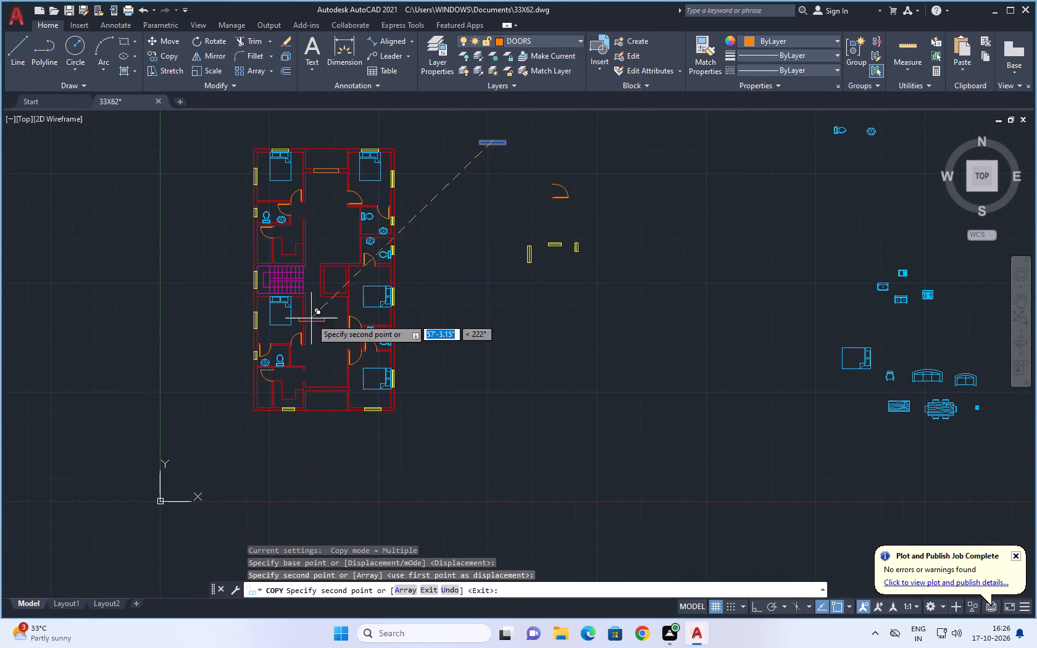
scroll(319, 393, "up", 4)
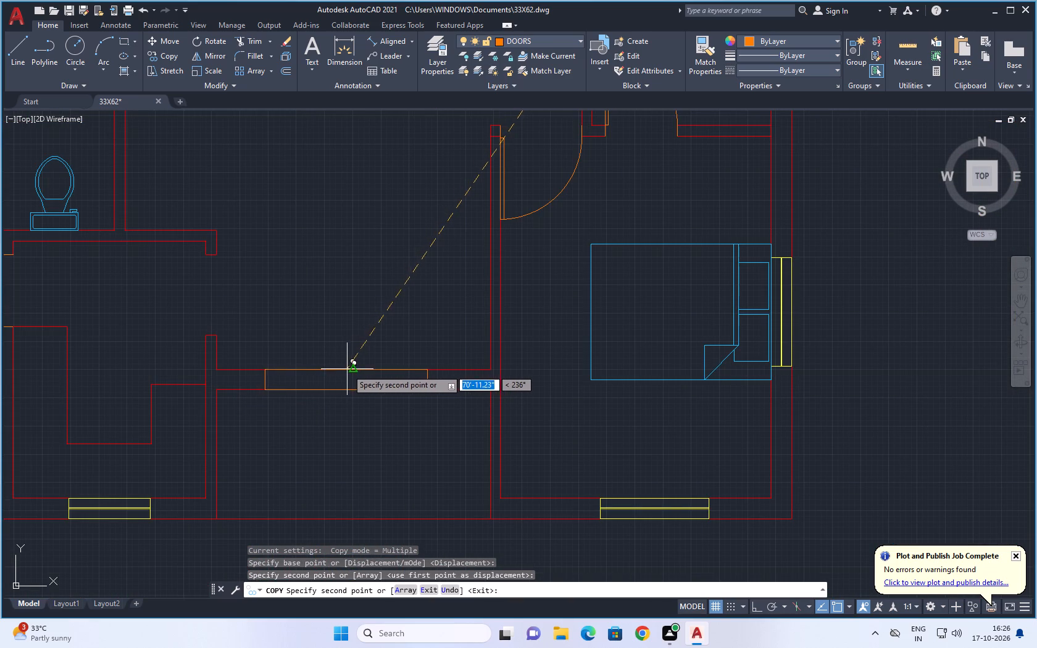
left_click(353, 368)
scroll(355, 427, "down", 5)
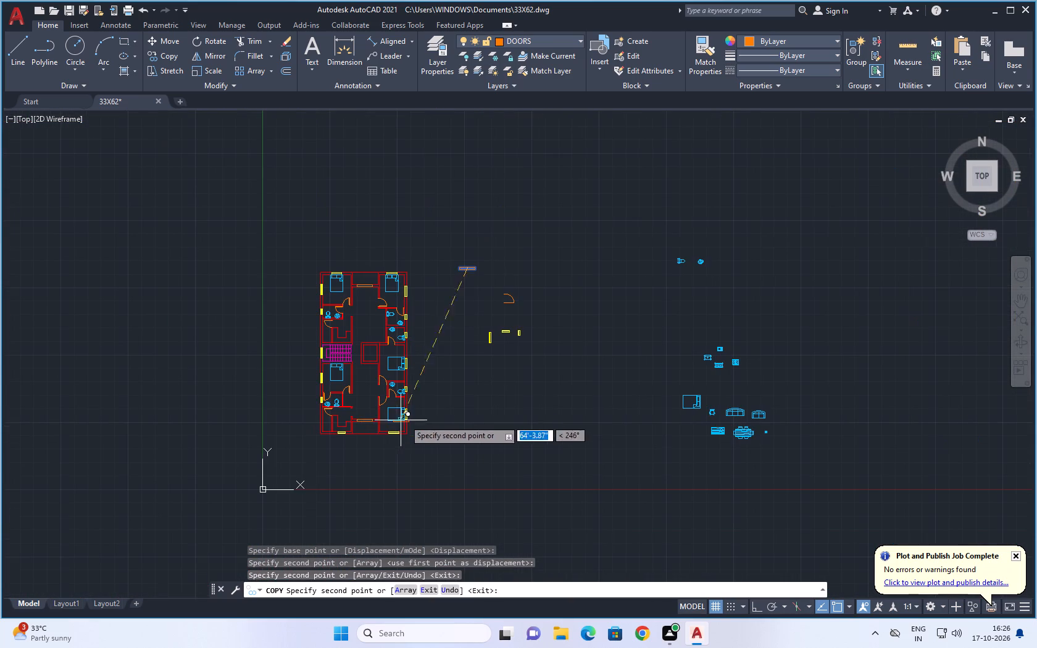
key("Escape")
key("Escape")
Look over the plan and the spare door, window, fixture and furniture blocks east of it.
middle_click_drag(551, 379, 517, 397)
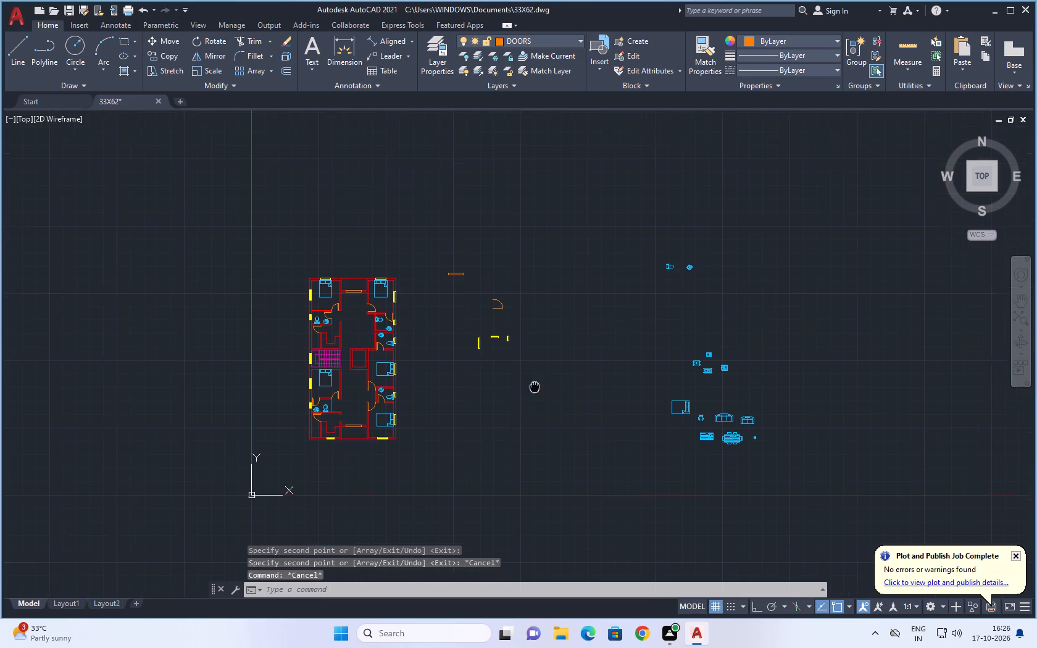
middle_click_drag(517, 397, 480, 414)
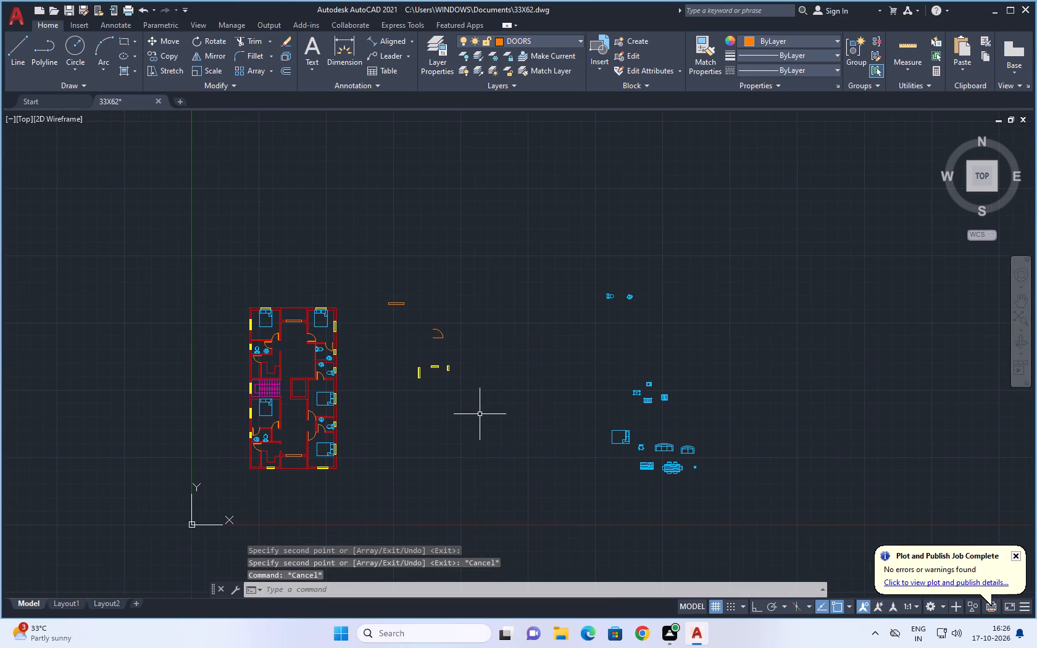
scroll(531, 394, "up", 1)
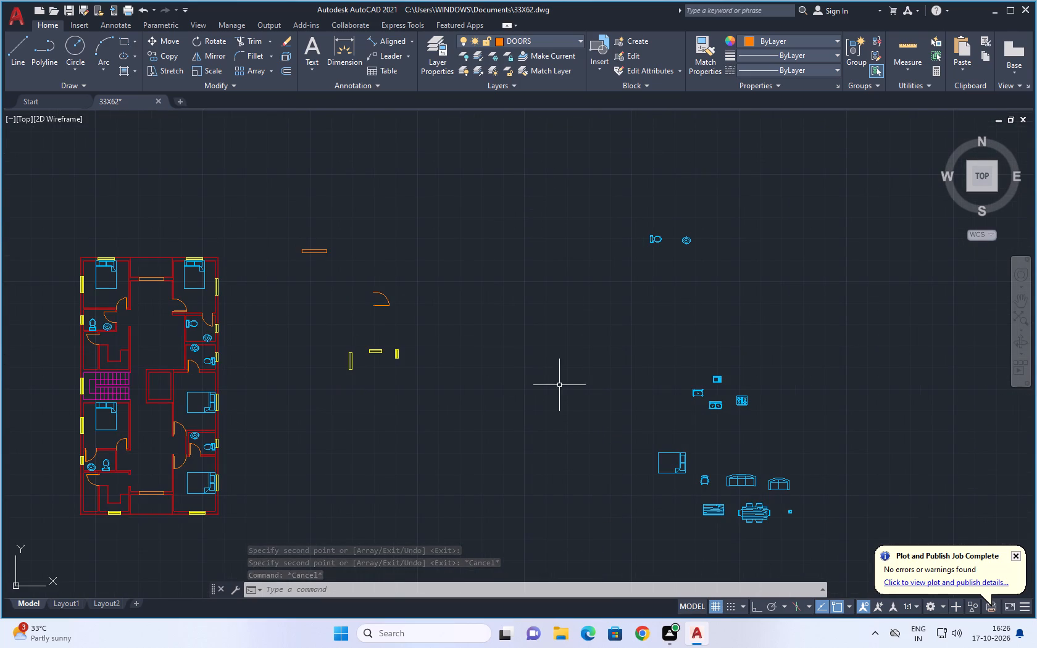
middle_click_drag(604, 342, 574, 356)
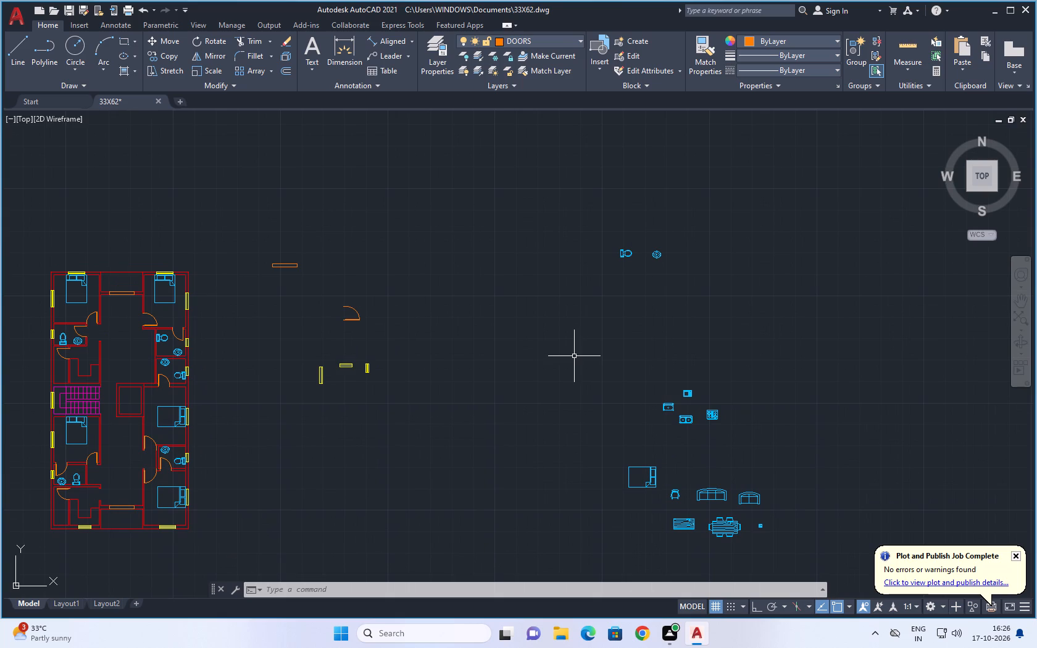
middle_click_drag(536, 364, 546, 358)
scroll(544, 359, "up", 1)
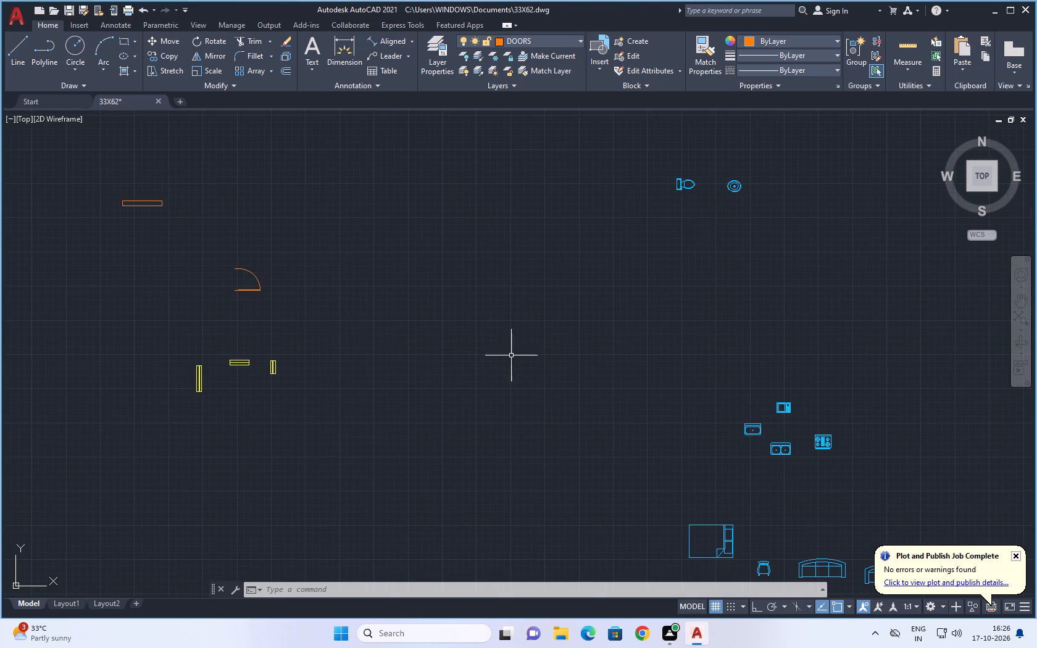
scroll(475, 343, "down", 2)
scroll(546, 364, "up", 1)
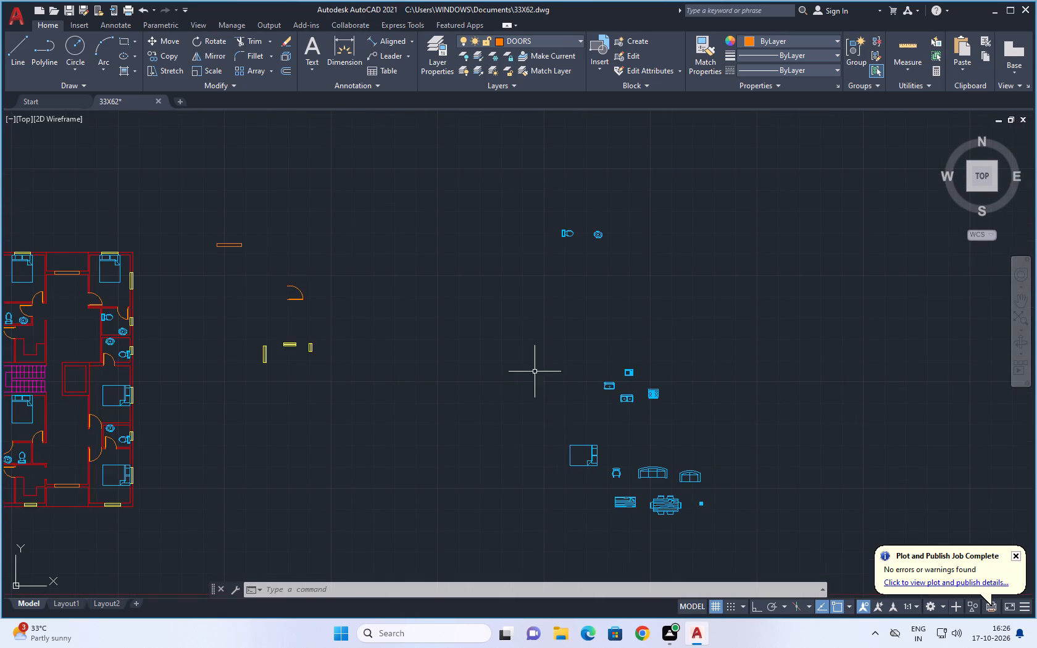
middle_click_drag(522, 387, 481, 309)
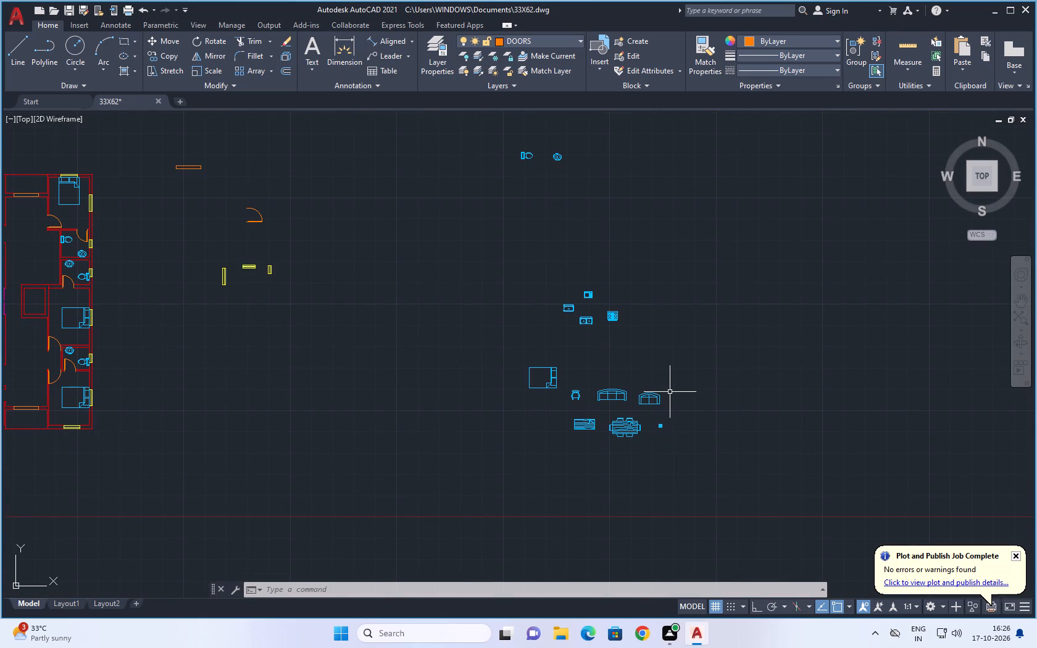
Copy the spare four-burner stove by its back edge's midpoint onto the counter edge's midpoint at the southwest kitchen window.
scroll(687, 439, "up", 2)
middle_click_drag(678, 442, 728, 547)
middle_click_drag(635, 312, 665, 346)
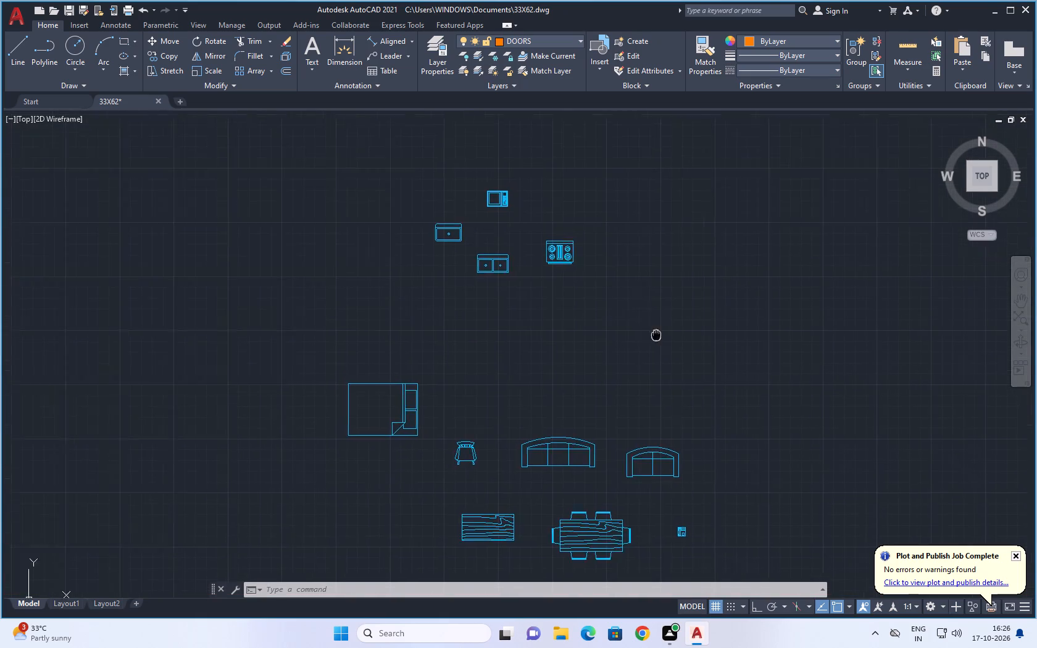
middle_click_drag(665, 346, 817, 425)
scroll(793, 334, "up", 1)
key("Escape")
left_click_drag(762, 309, 756, 313)
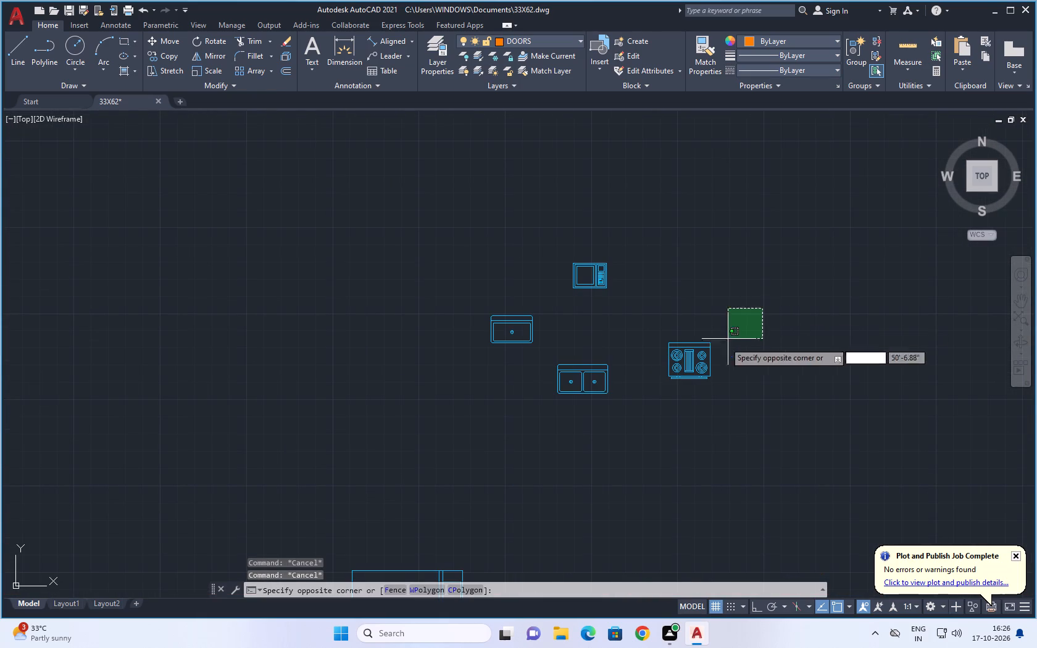
left_click(656, 420)
scroll(693, 337, "up", 1)
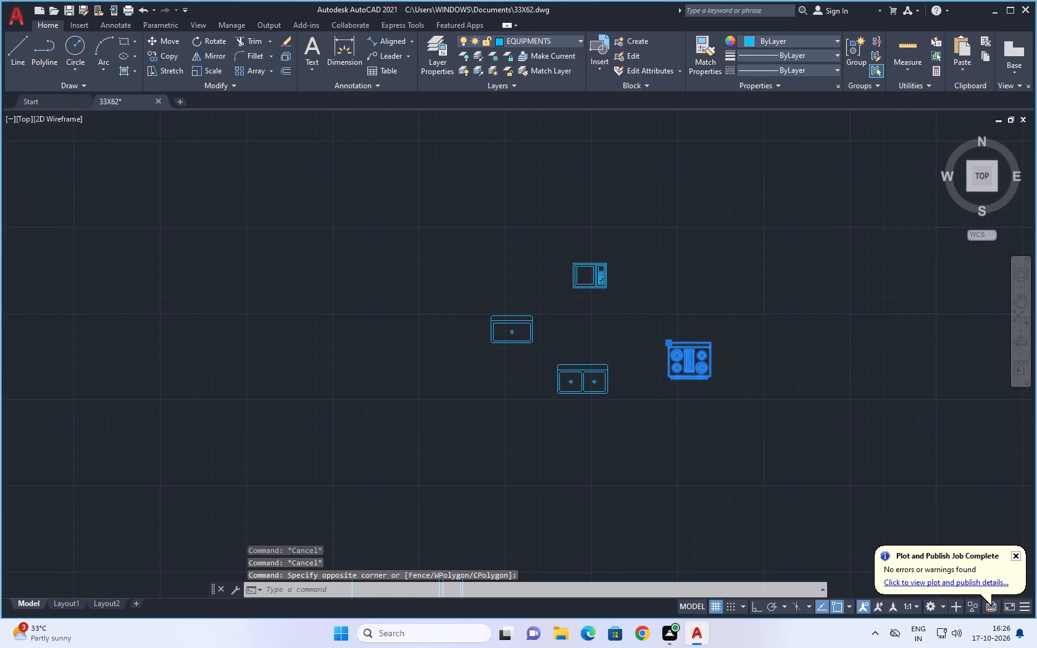
type("CO")
key("space")
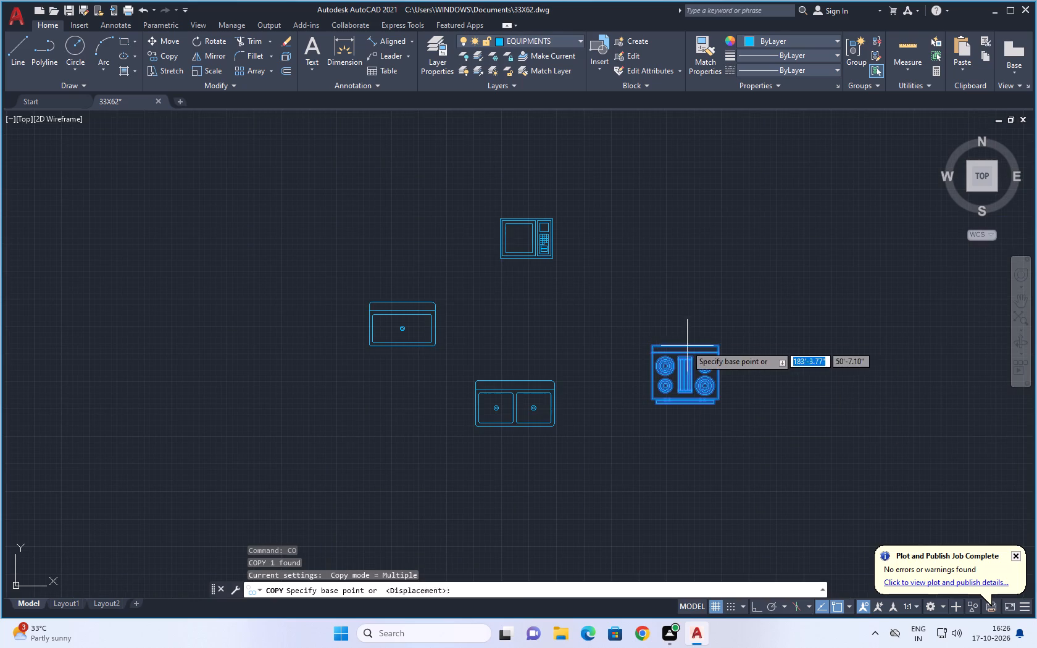
left_click(685, 346)
scroll(242, 411, "down", 3)
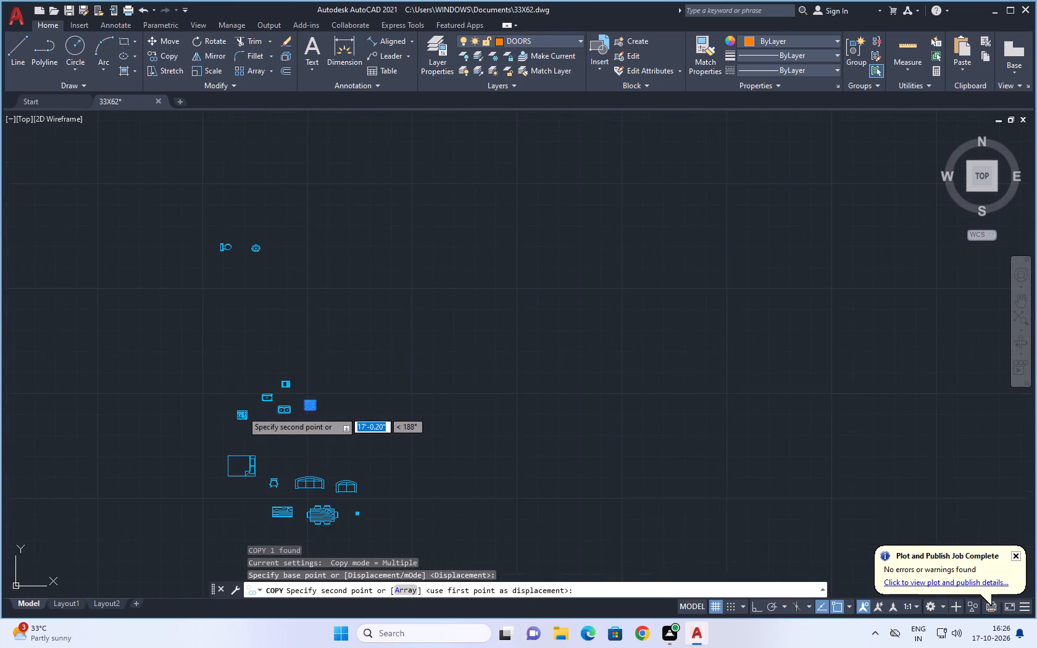
scroll(242, 411, "down", 3)
middle_click_drag(239, 433, 836, 415)
scroll(693, 443, "up", 3)
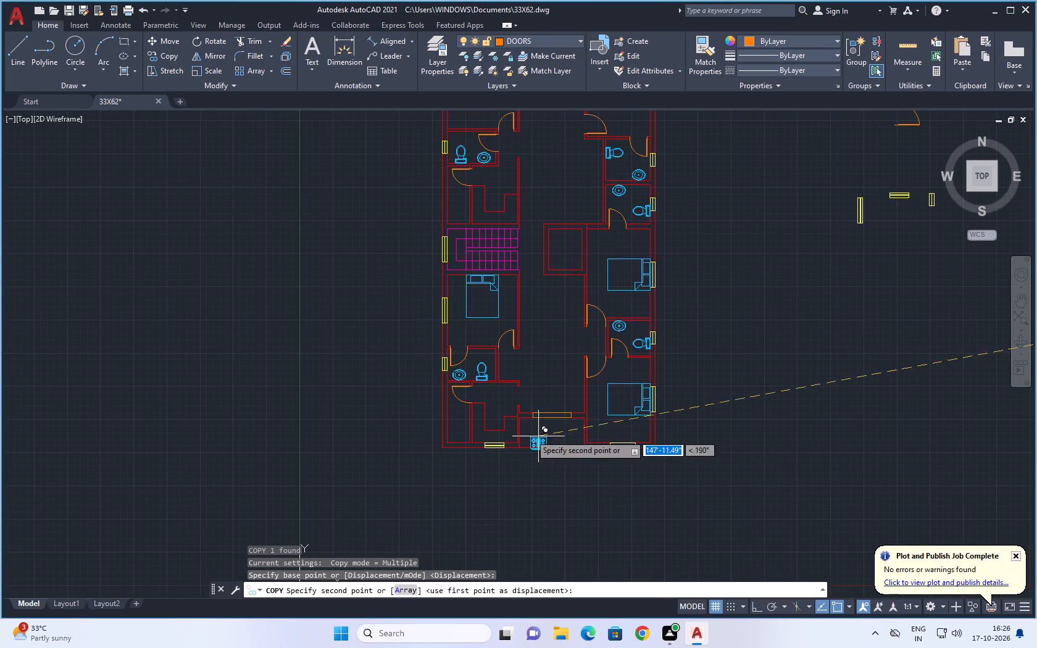
scroll(475, 434, "up", 3)
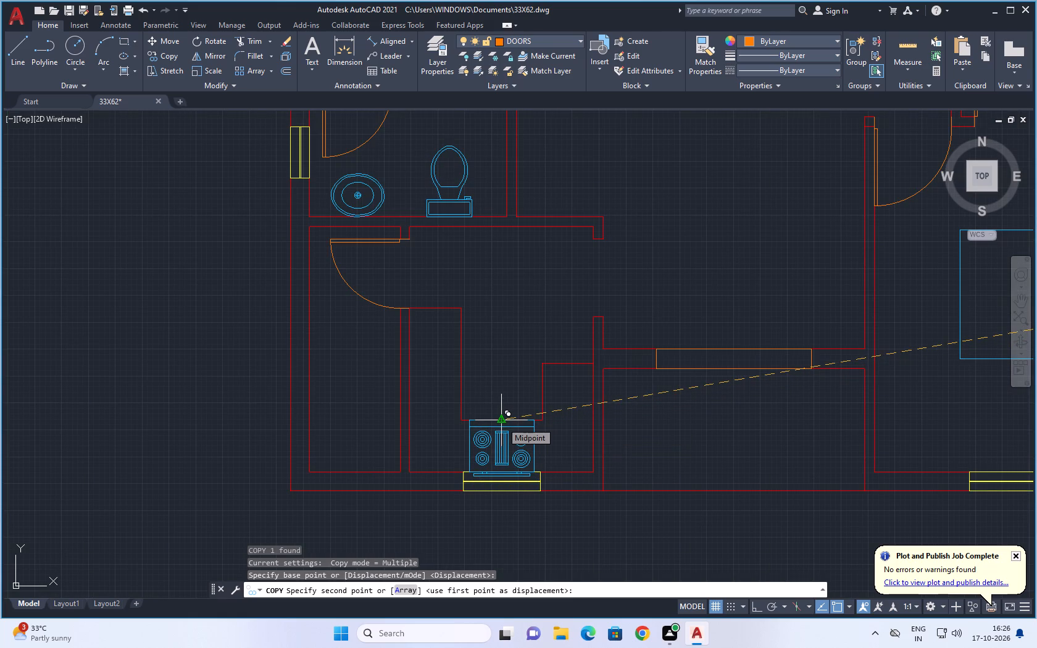
scroll(502, 422, "up", 2)
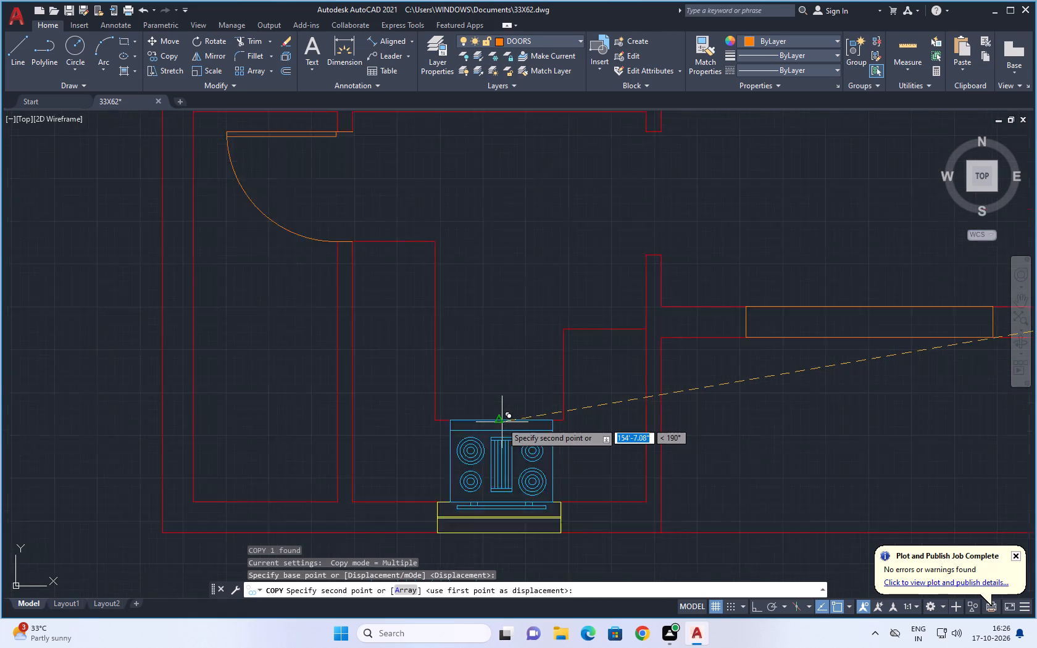
scroll(502, 422, "up", 2)
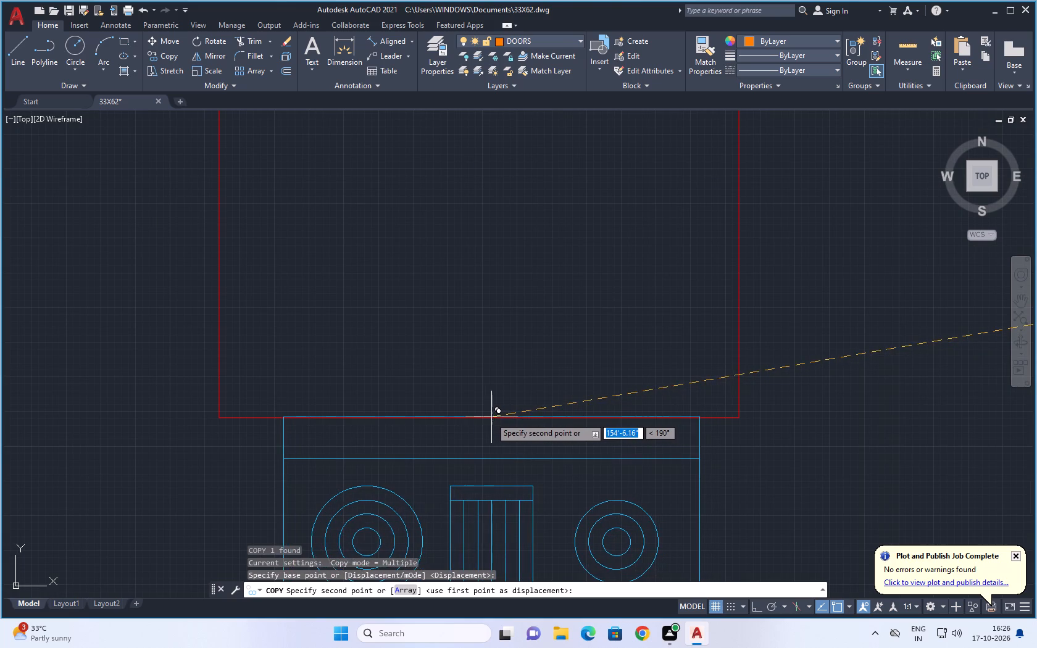
left_click(477, 417)
Place a second stove copy at the midpoint of the counter edge in the kitchen just north of the staircase.
scroll(614, 428, "down", 3)
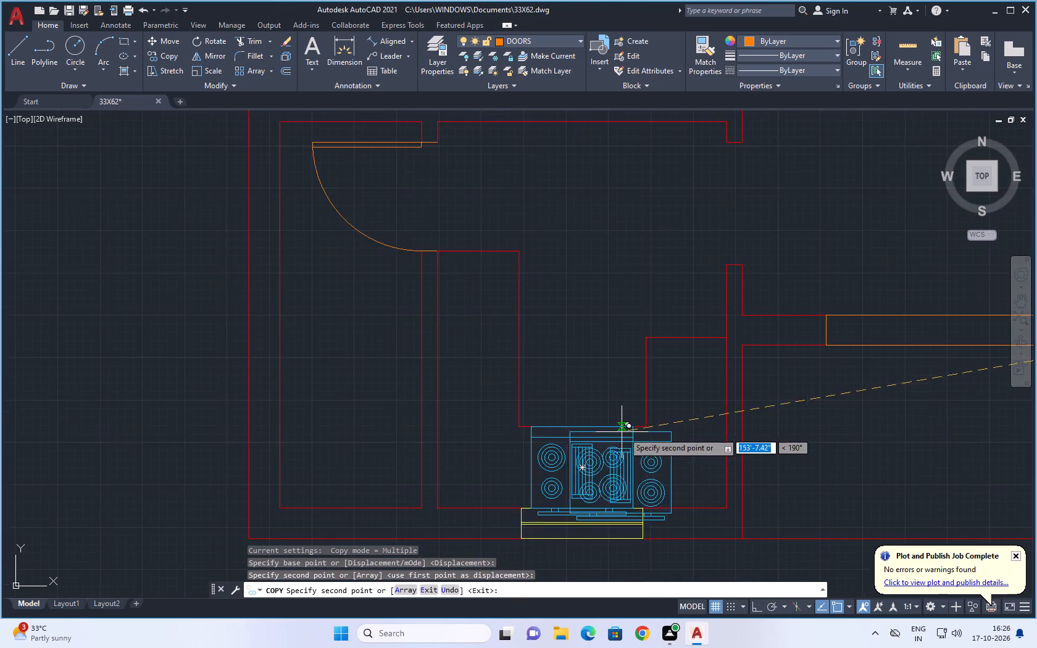
scroll(628, 433, "down", 4)
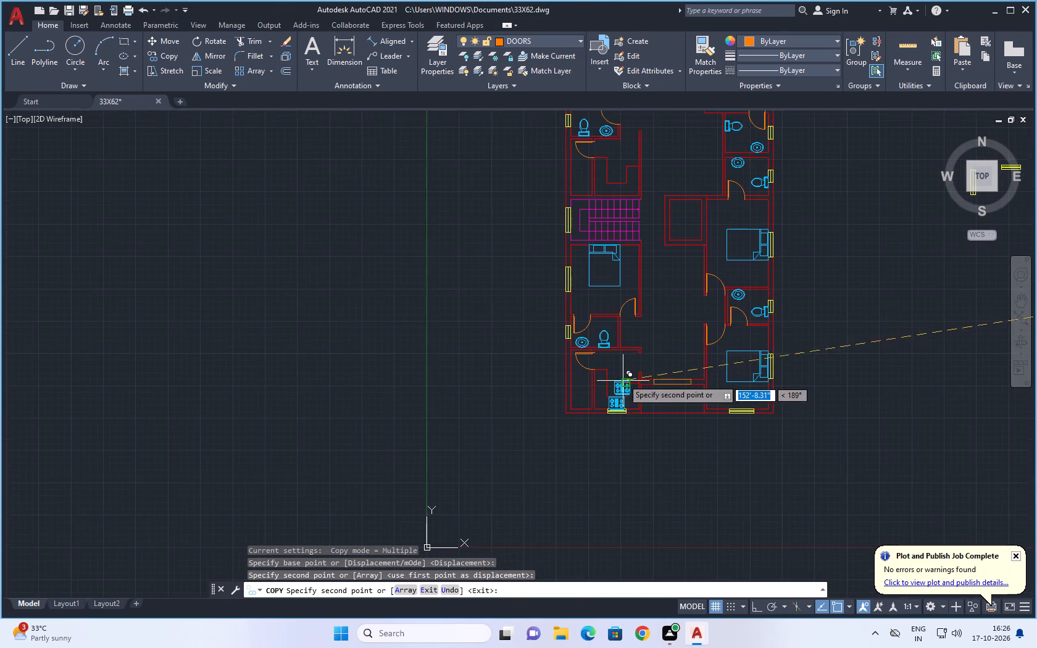
scroll(623, 379, "down", 1)
middle_click_drag(660, 331, 608, 436)
scroll(564, 357, "up", 4)
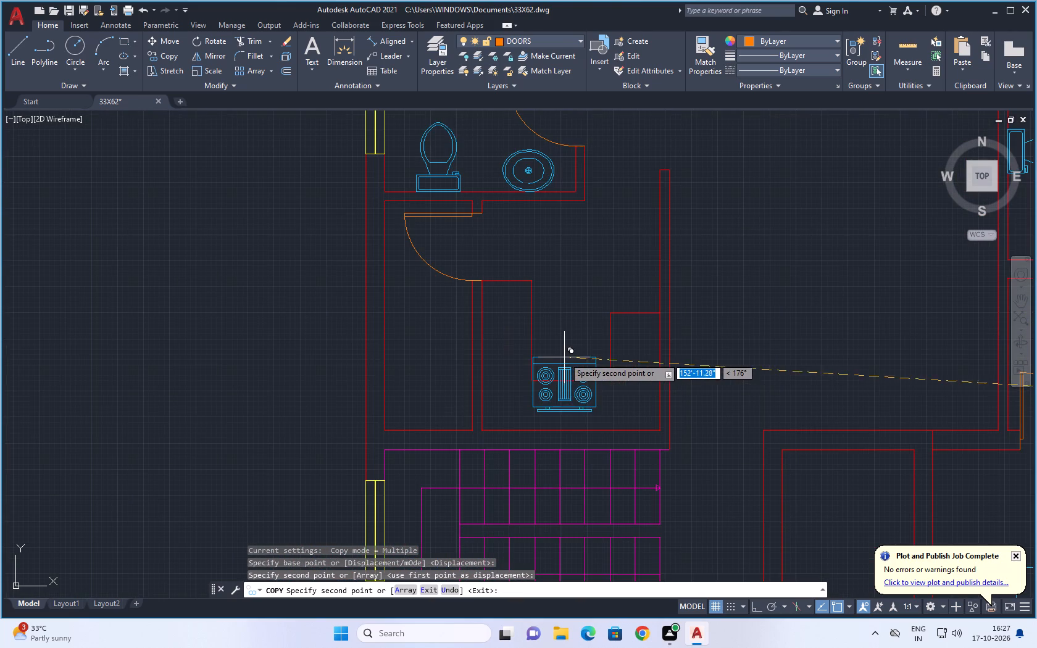
scroll(564, 376, "up", 2)
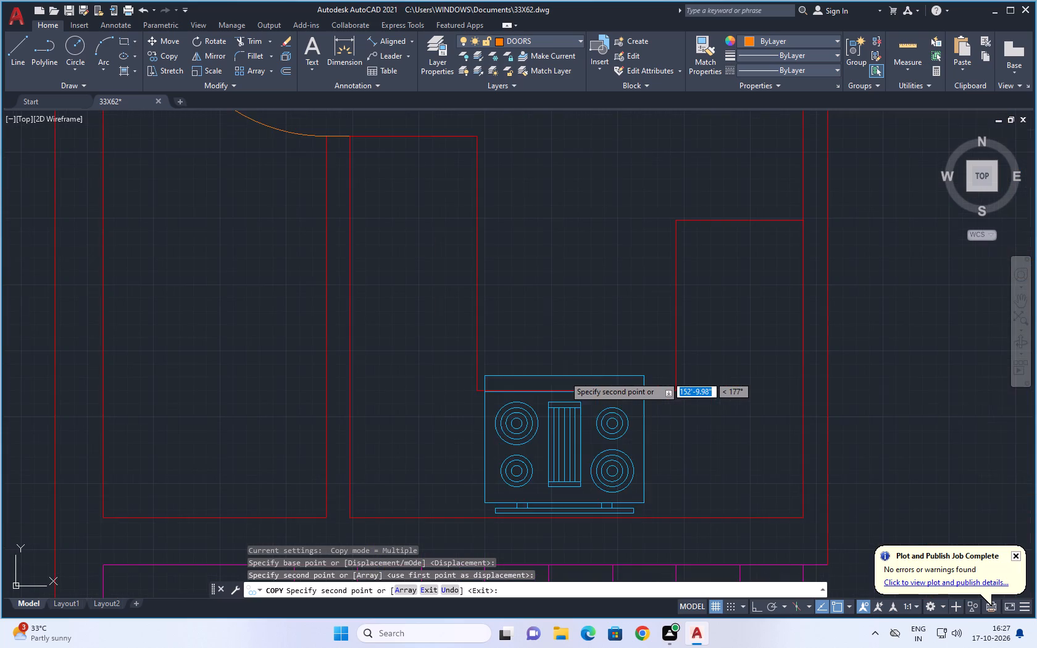
scroll(564, 388, "up", 3)
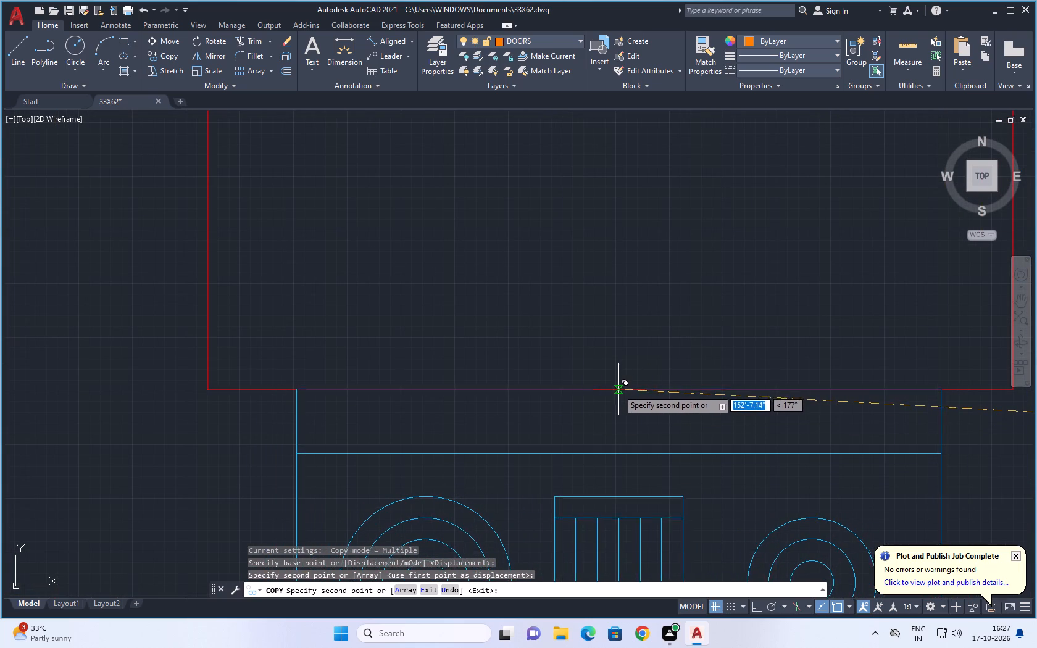
left_click(610, 389)
scroll(643, 368, "down", 5)
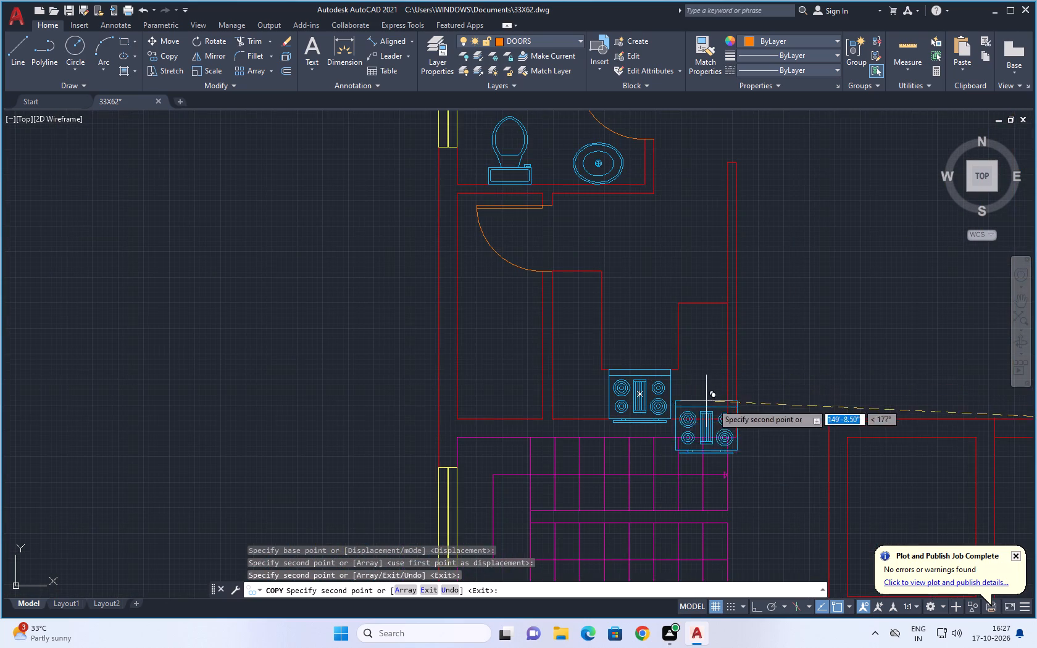
key("Escape")
key("Escape")
Scale down the stove slightly in the kitchen just north of the staircase, using its back edge's midpoint as base point.
scroll(801, 363, "down", 2)
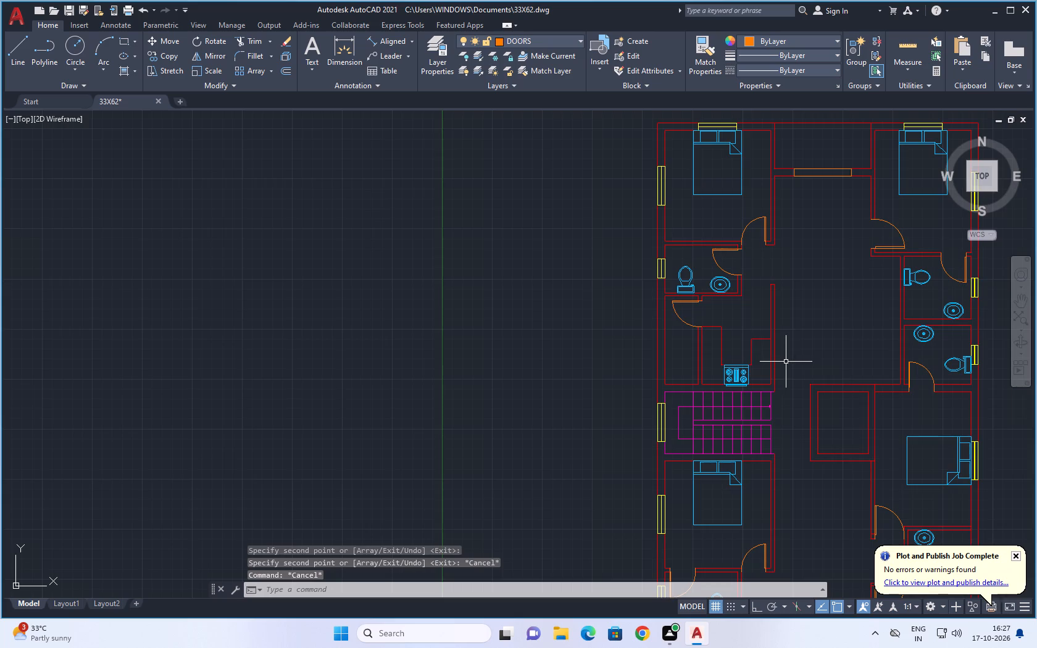
middle_click_drag(783, 360, 586, 316)
scroll(544, 349, "up", 3)
left_click(585, 289)
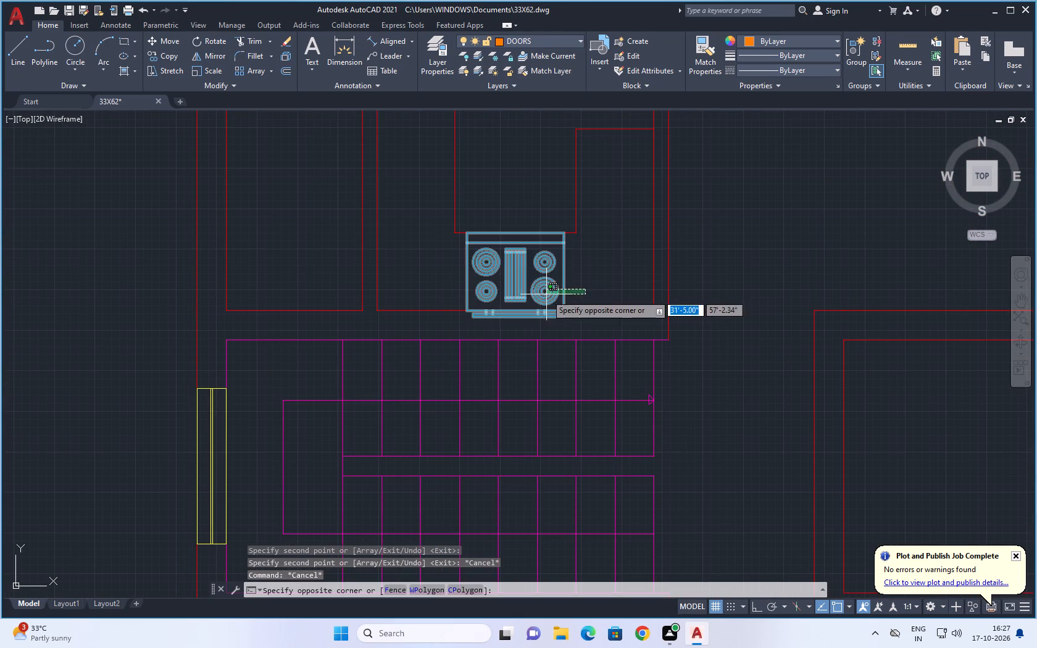
left_click(546, 294)
scroll(525, 220, "up", 1)
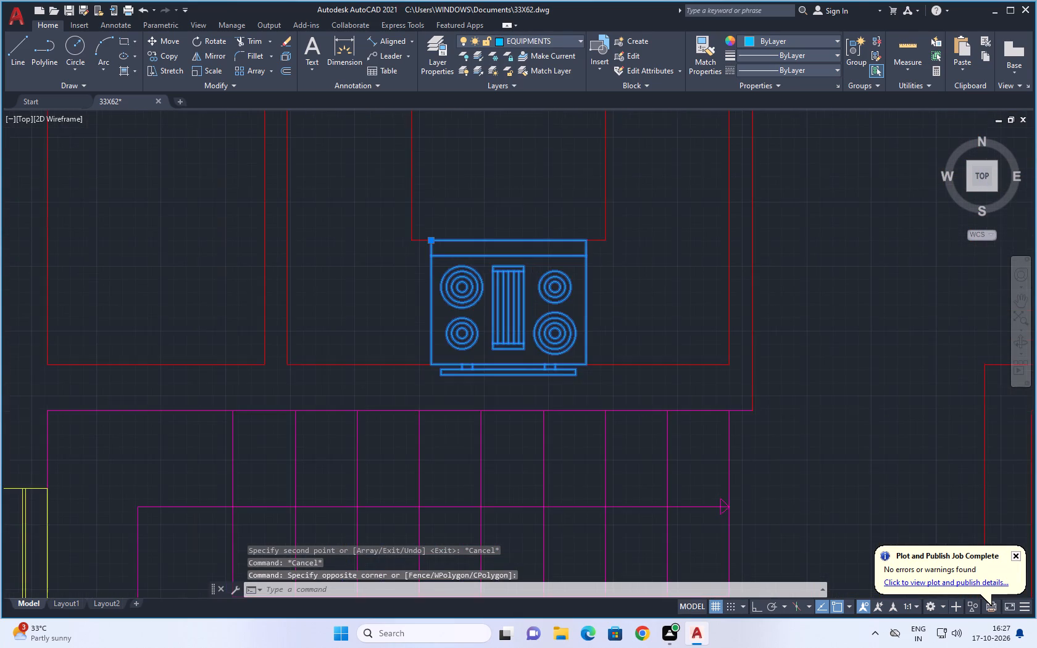
scroll(525, 220, "up", 1)
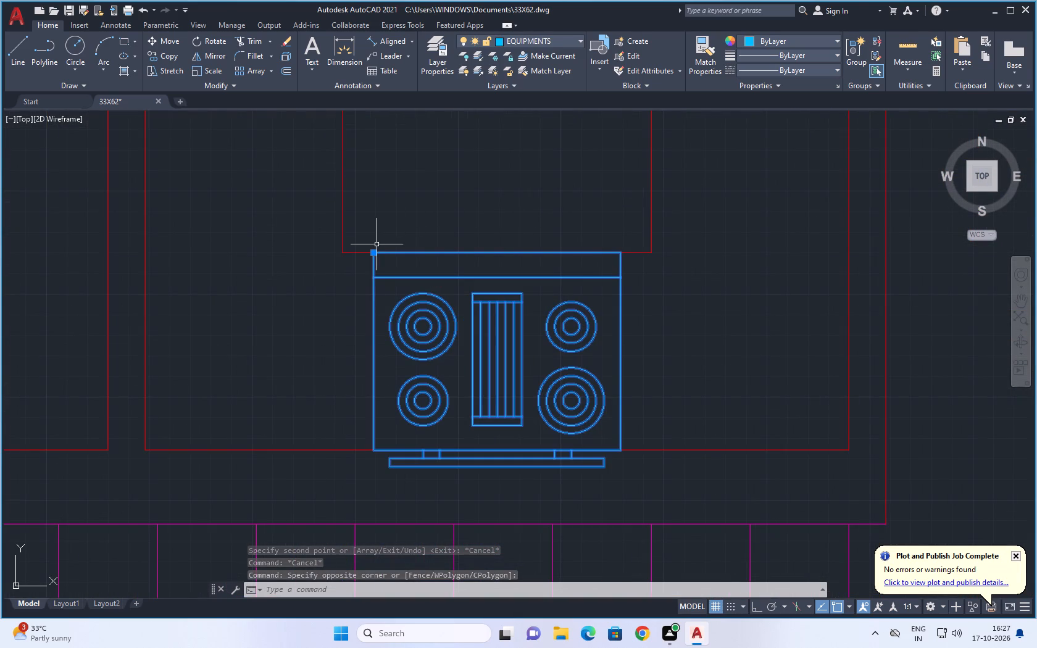
key("s")
key("c")
key("space")
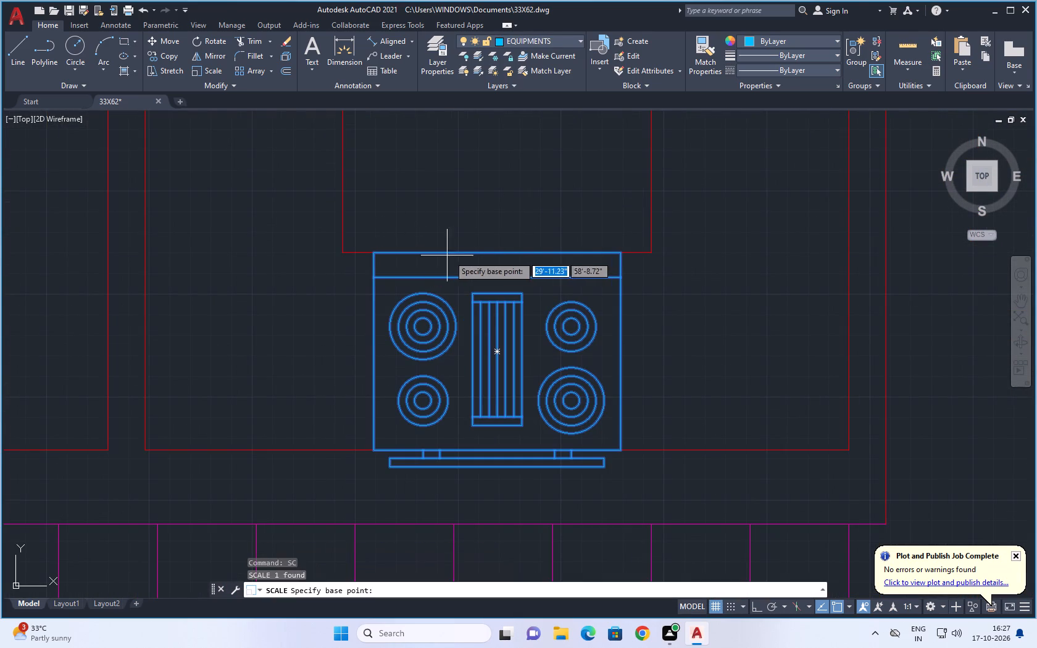
left_click(498, 252)
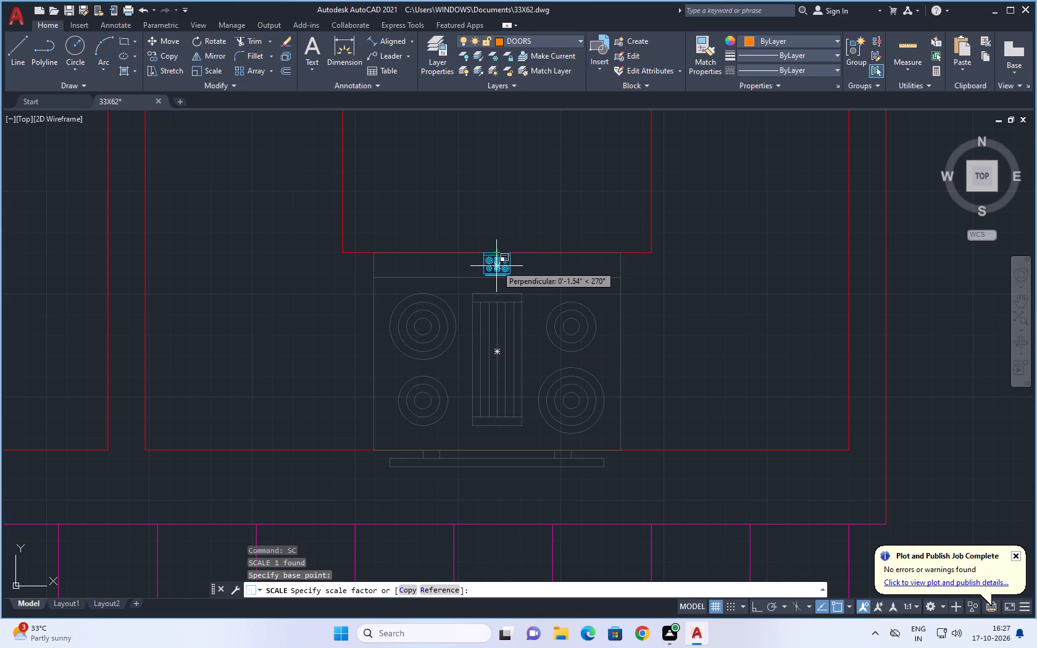
left_click(496, 357)
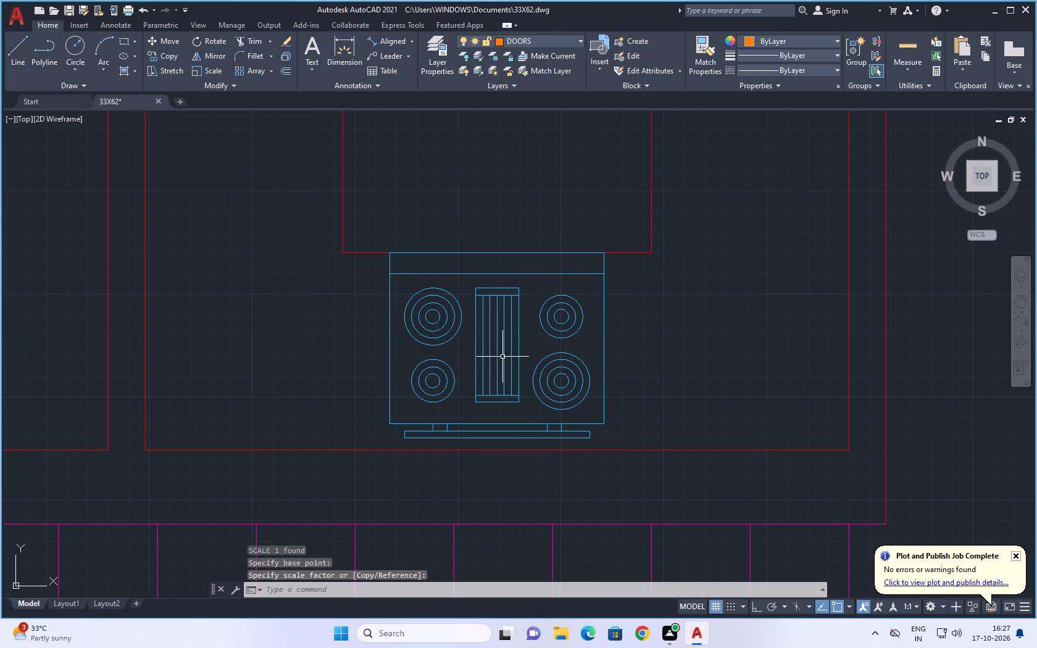
Scale down the southwest kitchen's stove slightly about the midpoint of its back edge, to clear the window.
scroll(535, 349, "down", 5)
middle_click_drag(622, 402, 602, 193)
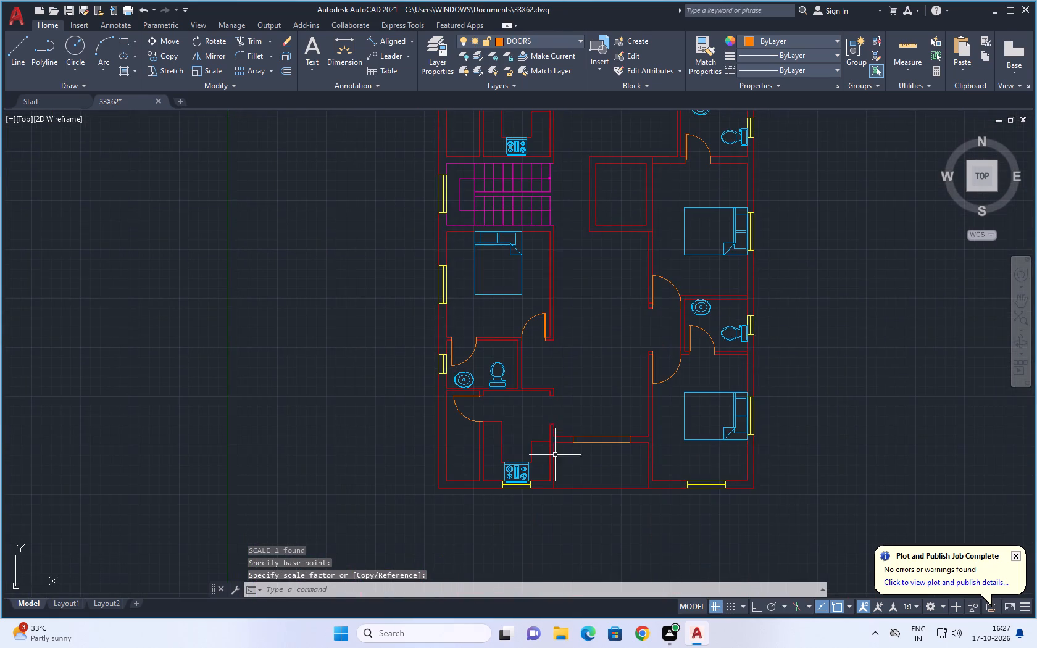
scroll(525, 496, "up", 3)
left_click(552, 411)
left_click(476, 430)
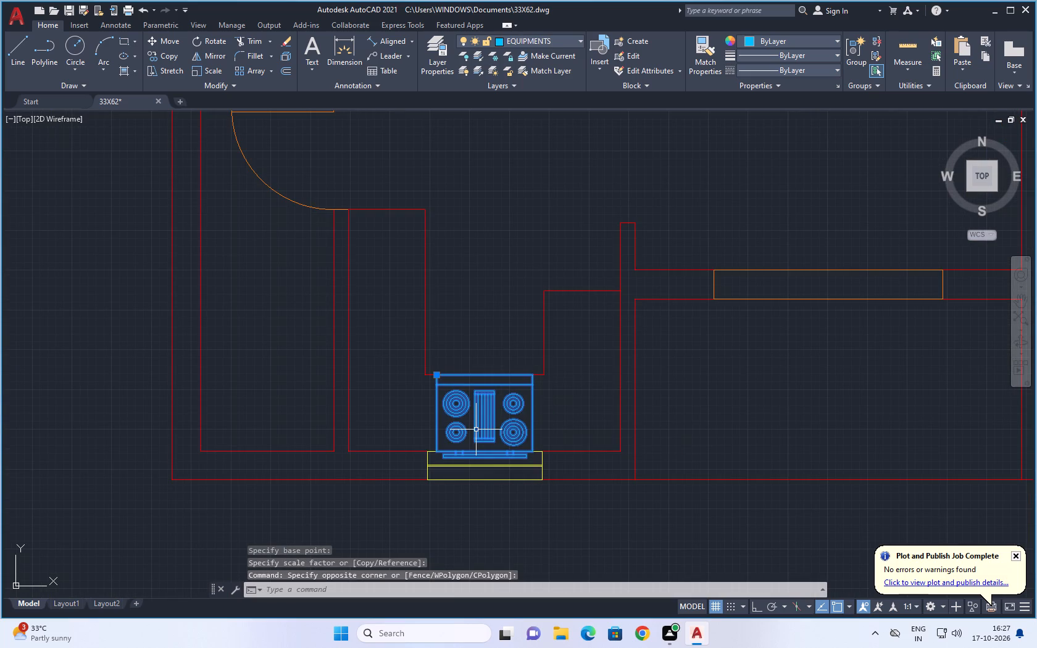
type("SC")
key("space")
scroll(475, 377, "up", 3)
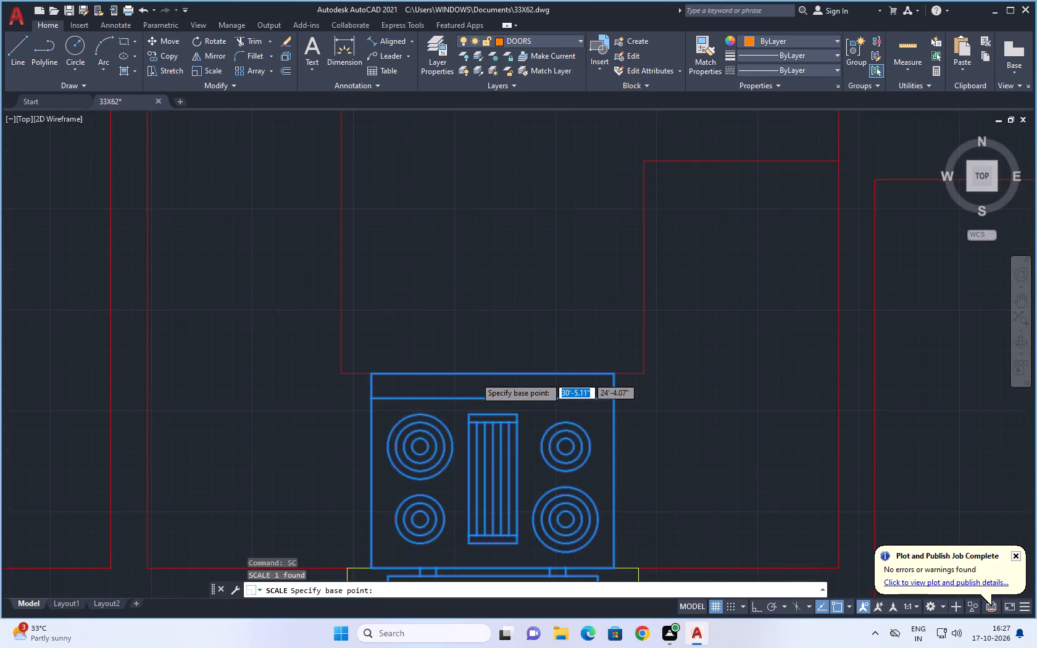
left_click(504, 371)
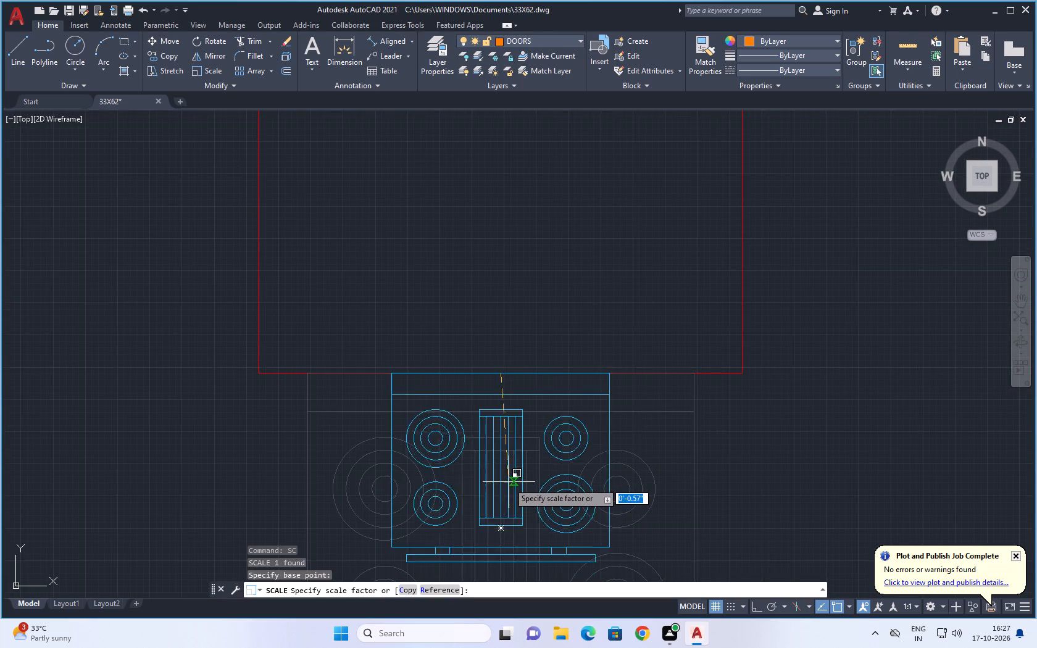
scroll(509, 484, "down", 2)
middle_click_drag(510, 486, 512, 413)
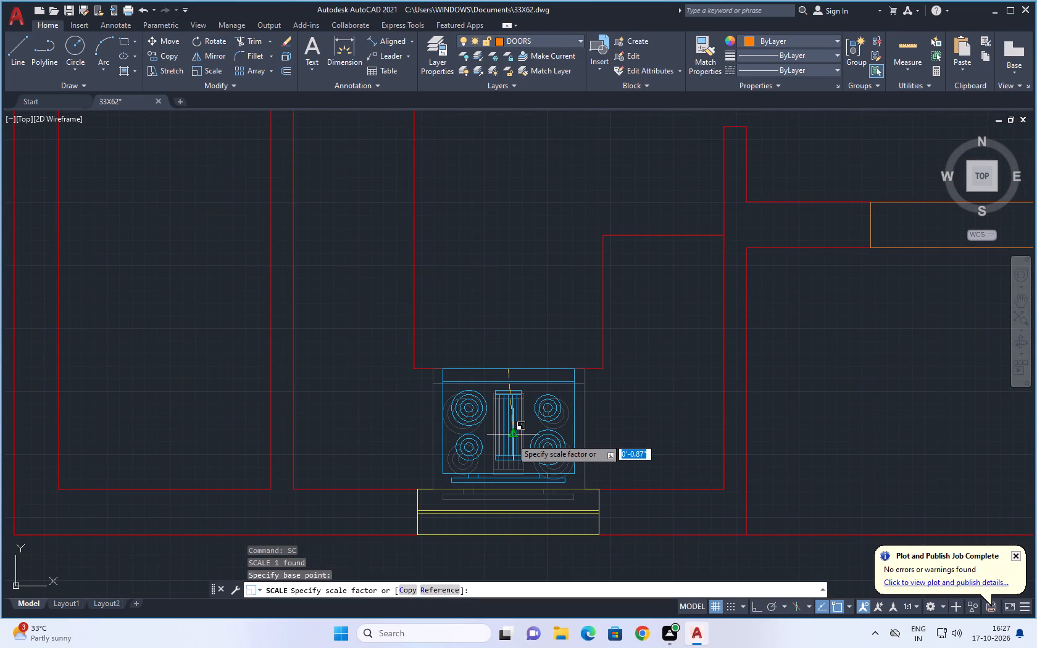
left_click(512, 438)
Rotate the spare double-bowl sink east of the plan 90° counterclockwise about its northwest corner.
scroll(578, 437, "down", 4)
middle_click_drag(701, 492, 499, 518)
middle_click_drag(678, 237, 627, 384)
middle_click_drag(596, 402, 552, 410)
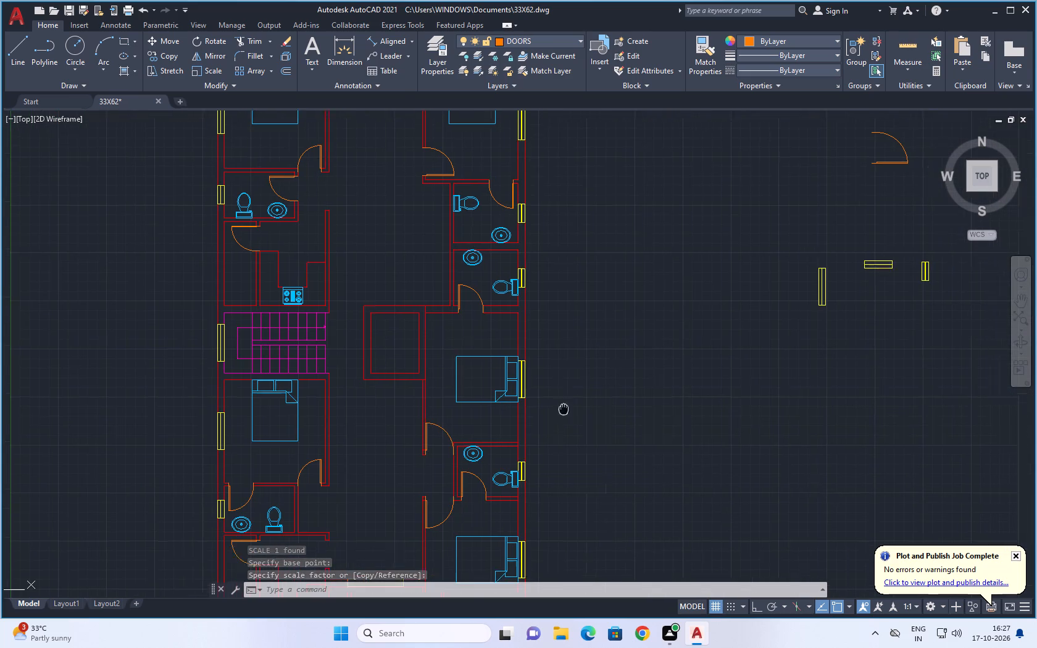
middle_click_drag(552, 410, 417, 442)
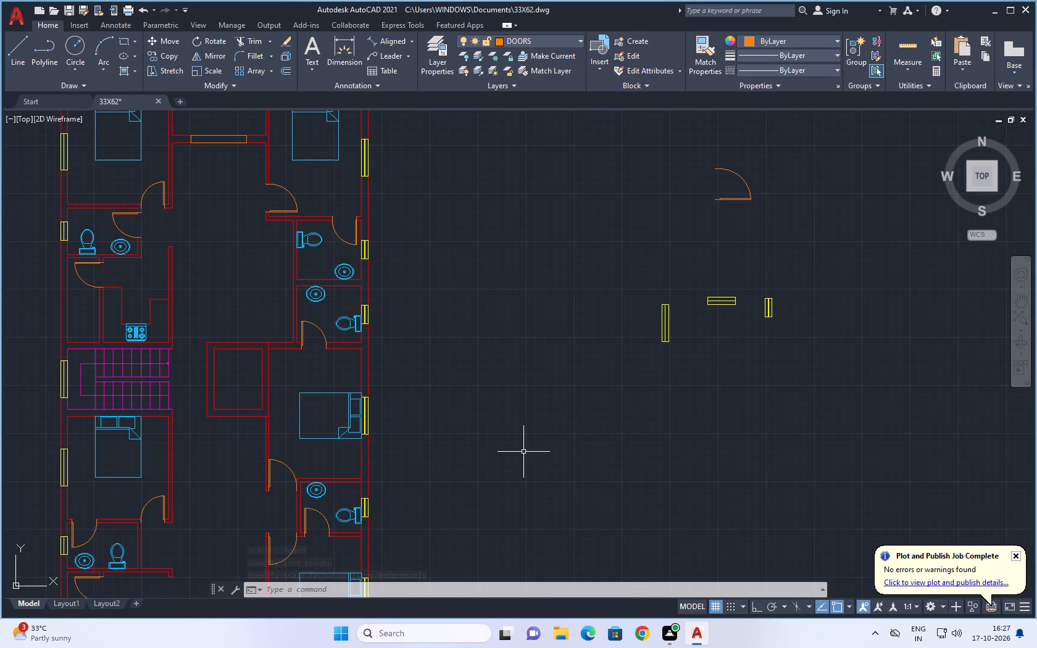
scroll(525, 452, "down", 1)
middle_click_drag(777, 330, 659, 375)
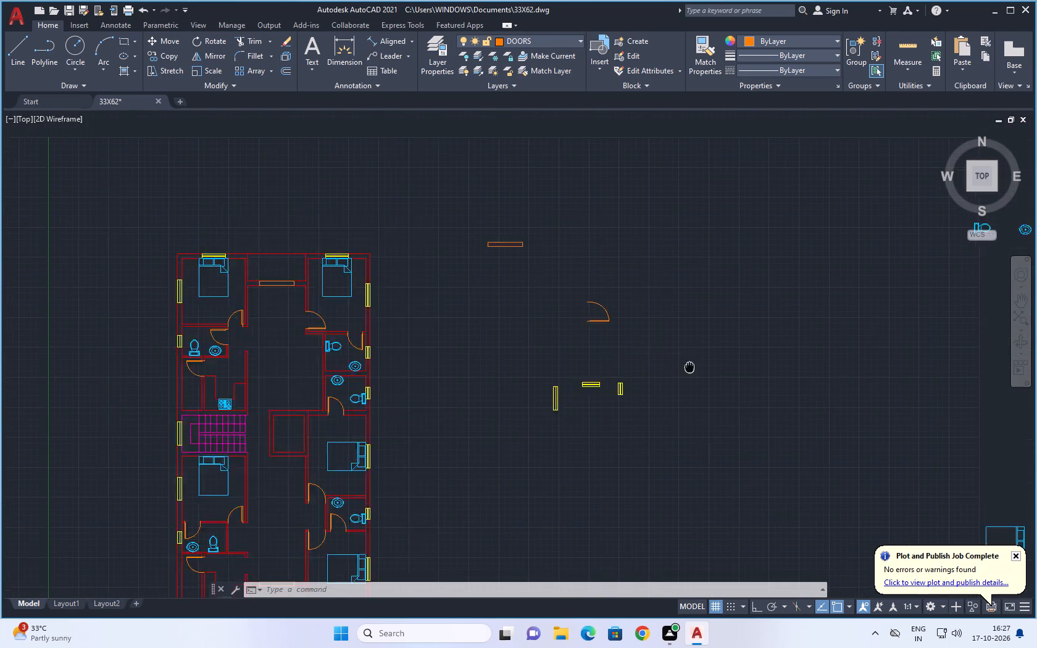
middle_click_drag(659, 375, 315, 475)
middle_click_drag(648, 407, 643, 251)
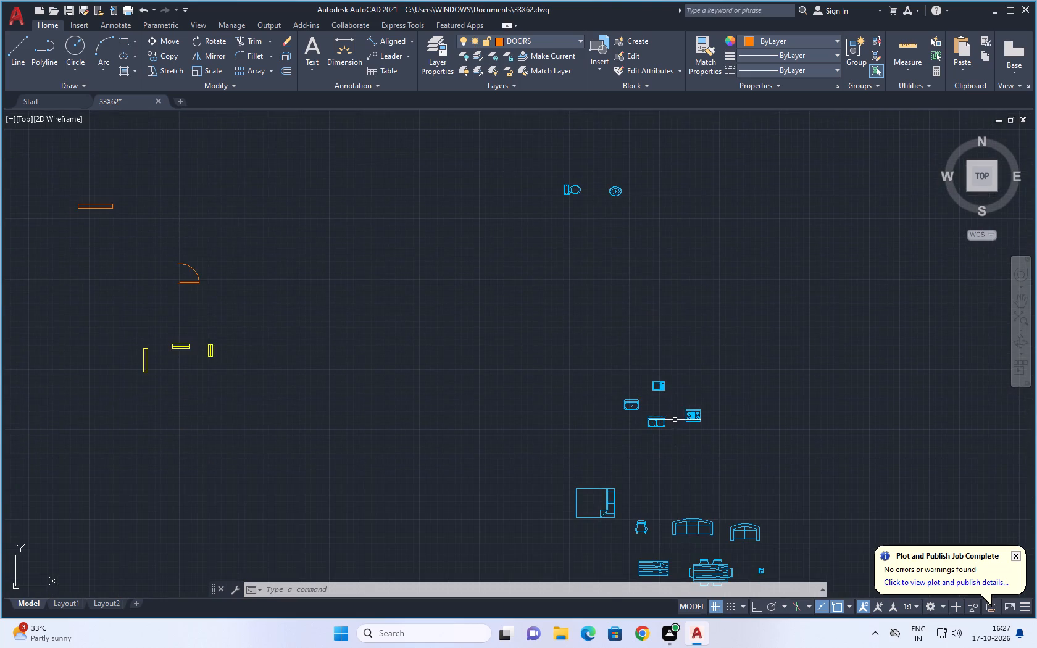
scroll(675, 420, "up", 3)
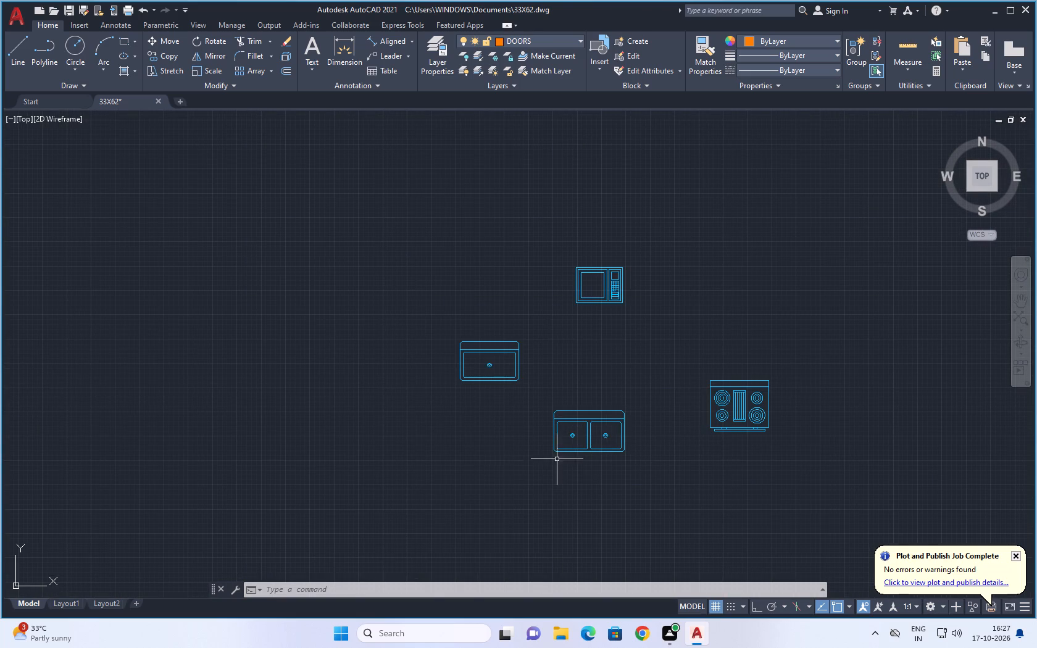
left_click_drag(633, 389, 630, 397)
left_click(514, 481)
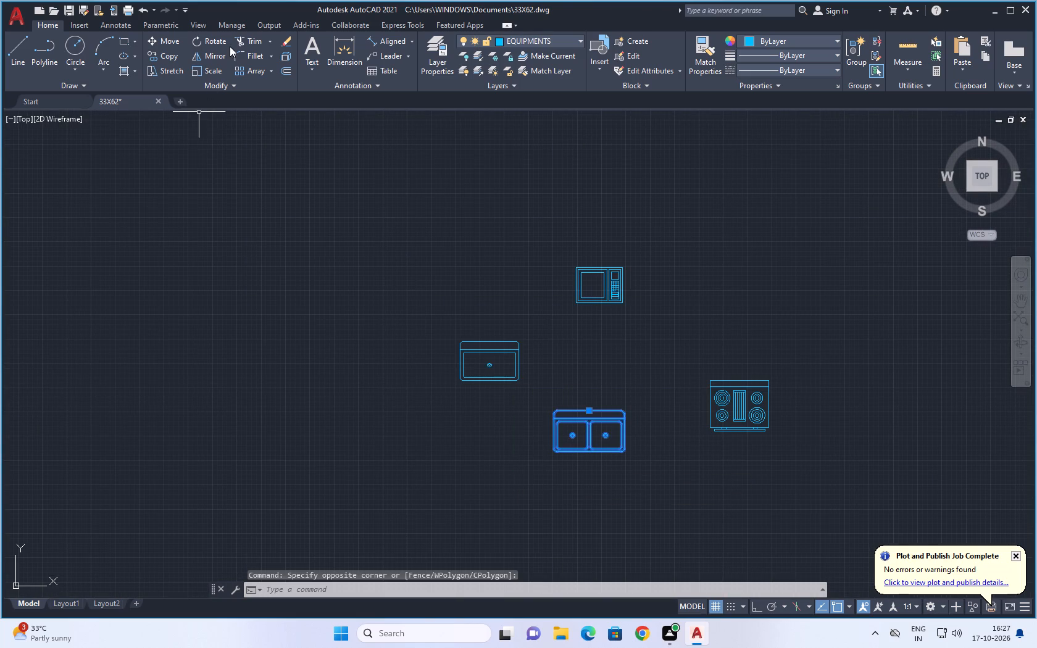
left_click(209, 39)
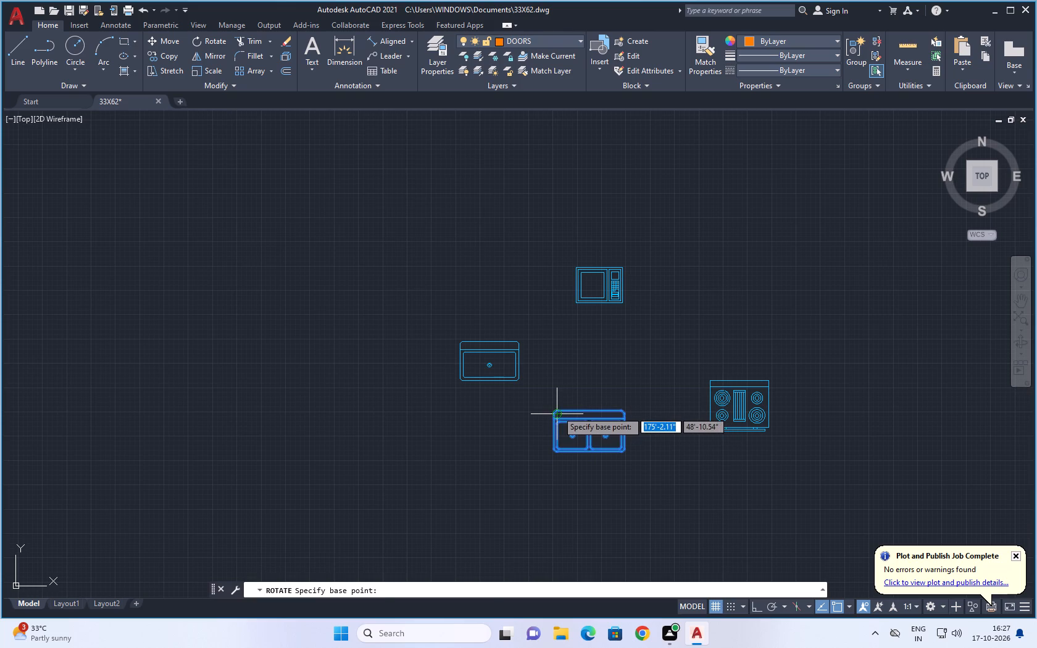
left_click(557, 411)
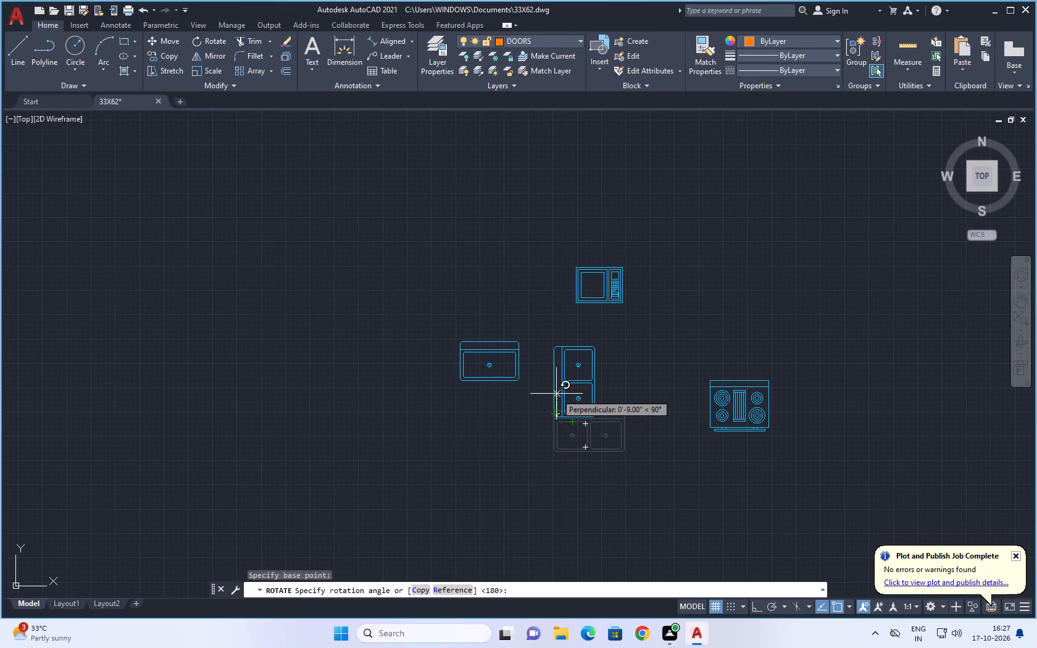
left_click(556, 394)
Copy the rotated double-bowl sink by its back edge's midpoint onto the wall line along the southwest kitchen's west counter.
left_click(631, 365)
left_click(556, 431)
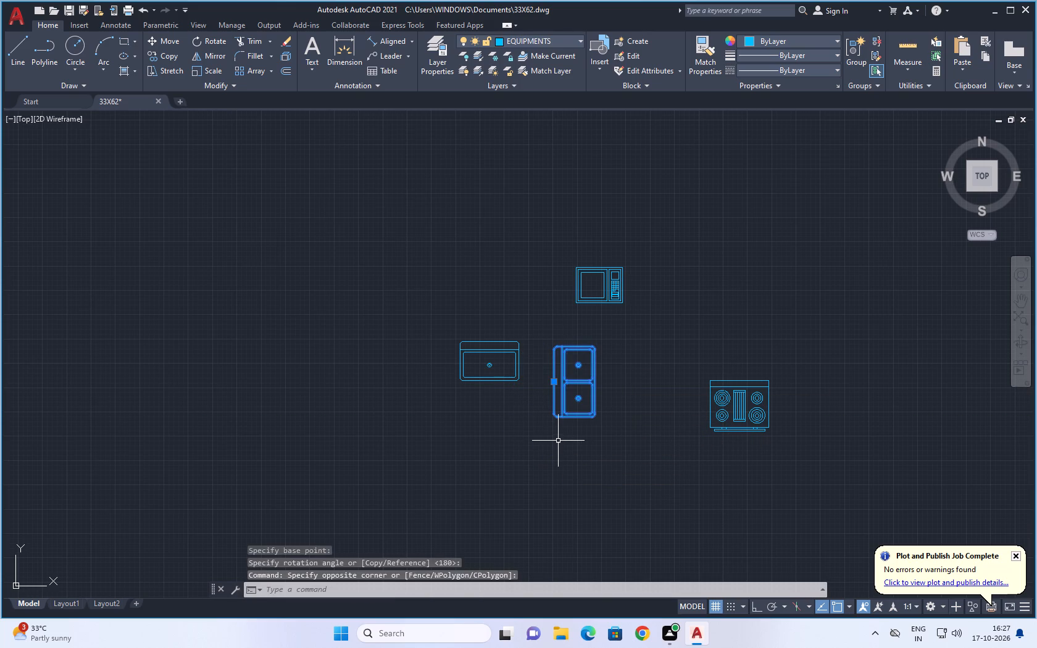
key("c")
key("o")
key("space")
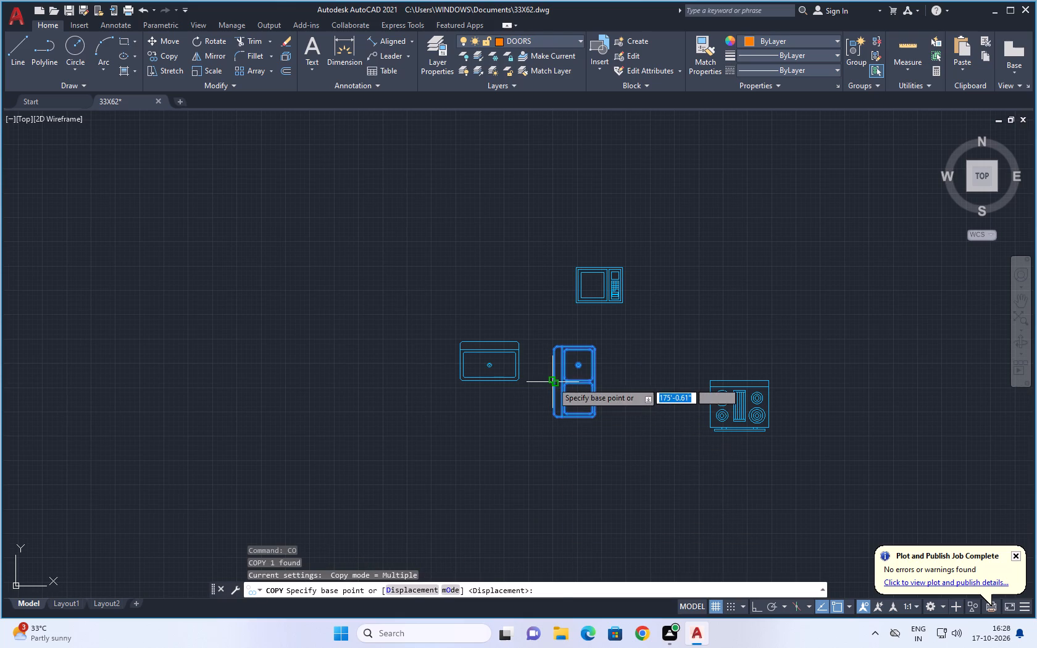
left_click(552, 382)
scroll(285, 444, "down", 4)
middle_click_drag(259, 460, 828, 268)
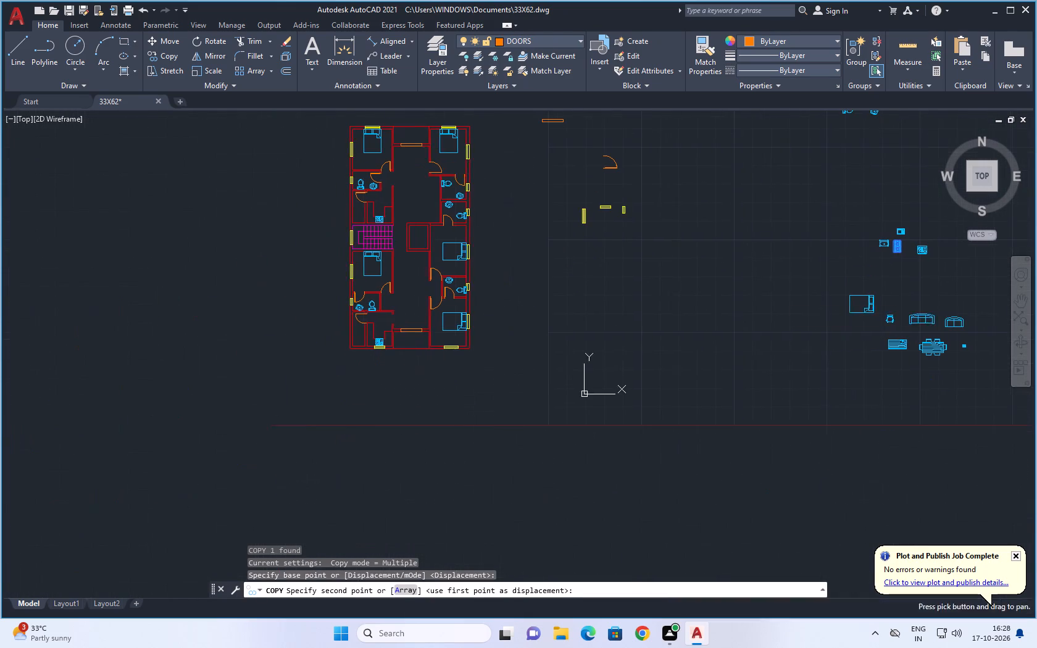
scroll(373, 309, "up", 1)
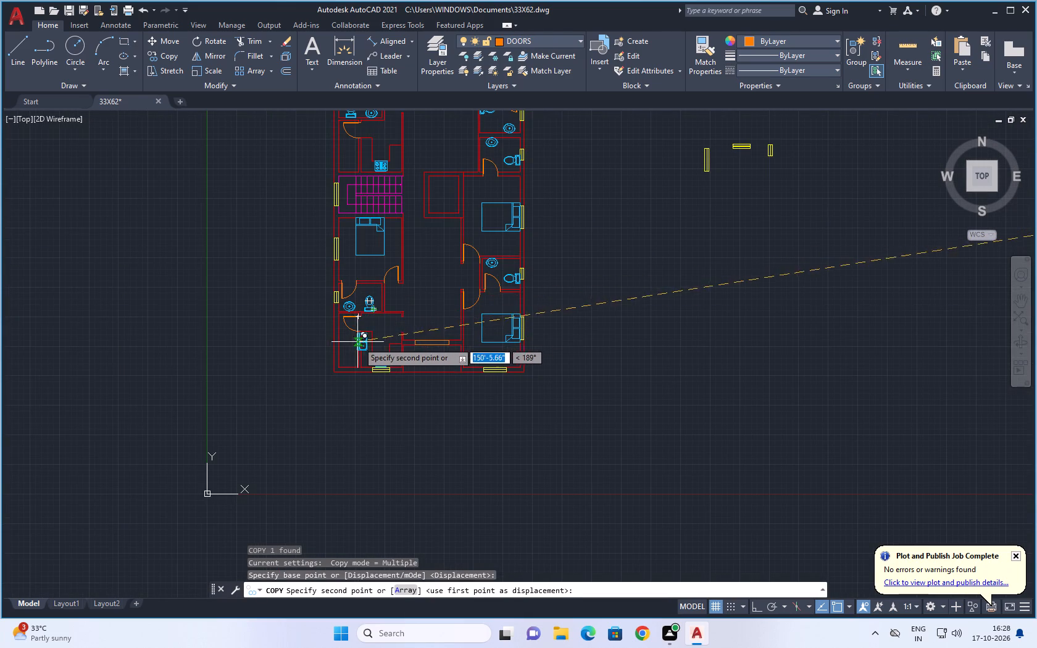
scroll(360, 342, "up", 6)
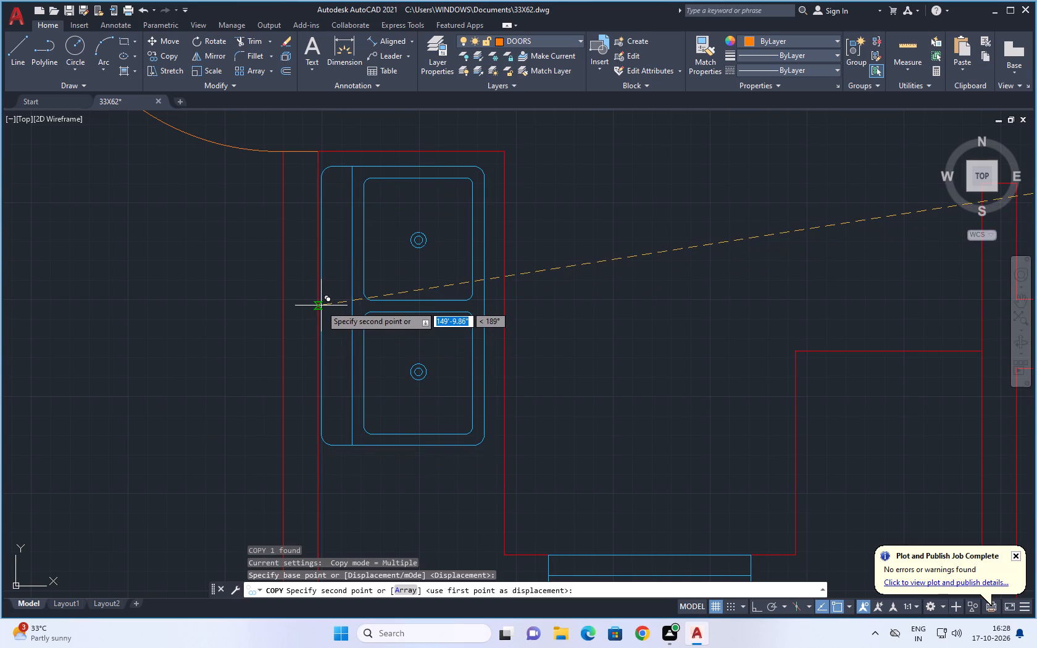
left_click(319, 307)
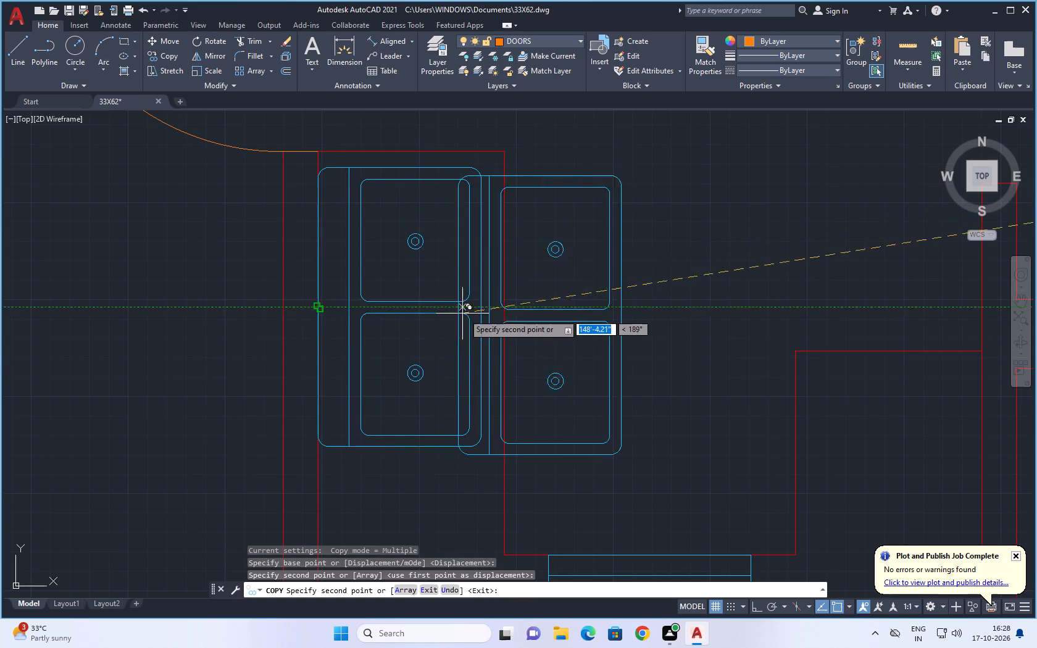
Place a second double-bowl sink copy against the wall along the west counter in the kitchen north of the staircase.
scroll(467, 311, "down", 5)
middle_click_drag(471, 225, 469, 466)
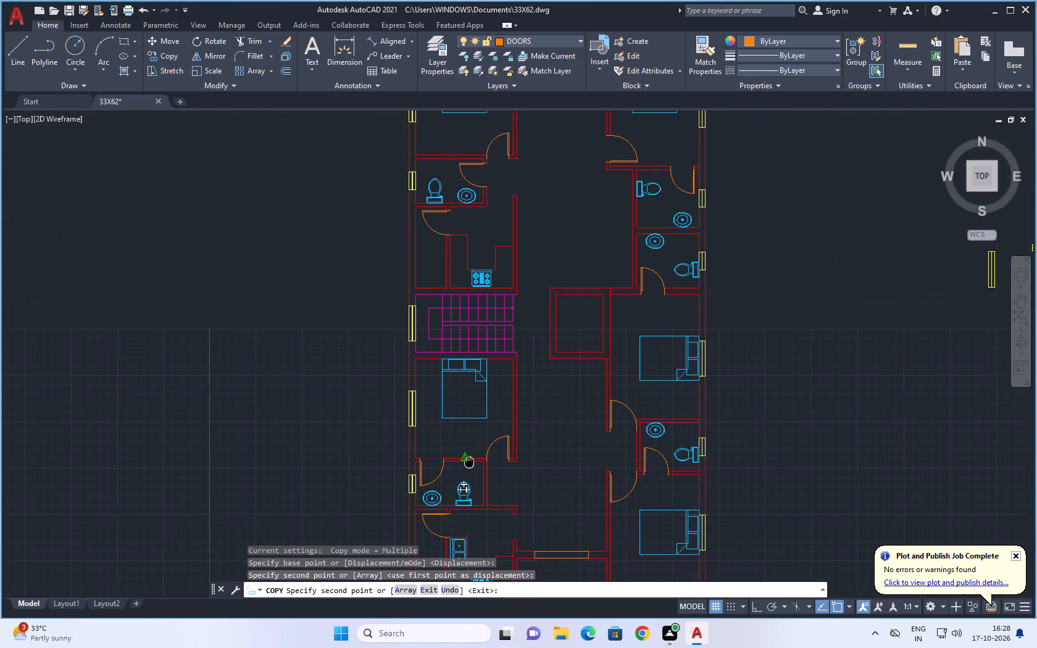
middle_click_drag(469, 466, 473, 504)
scroll(473, 296, "up", 5)
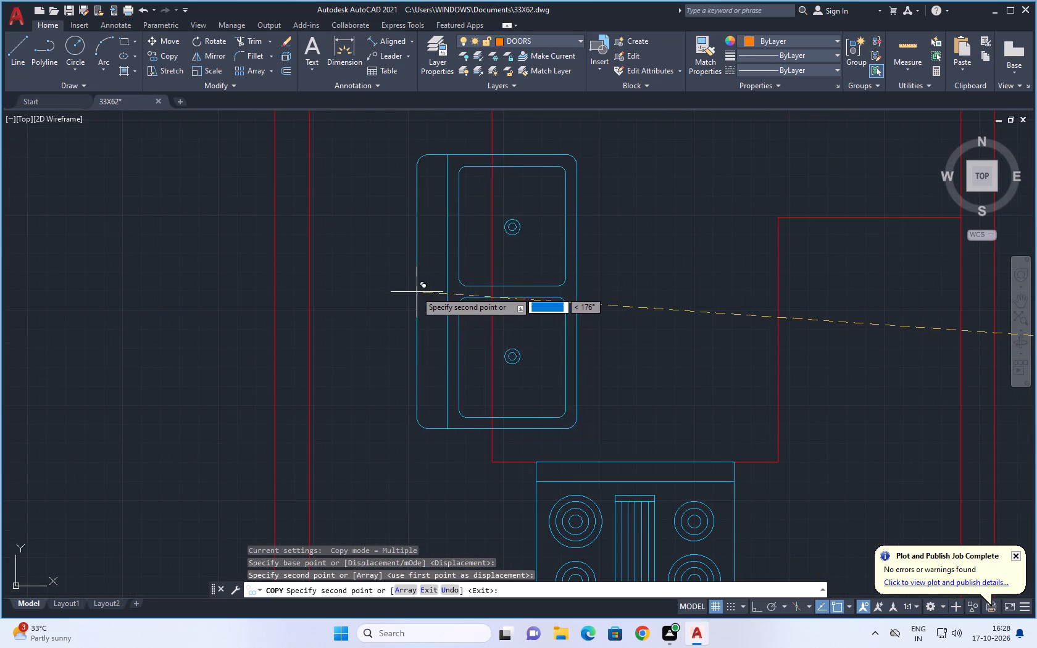
left_click(311, 276)
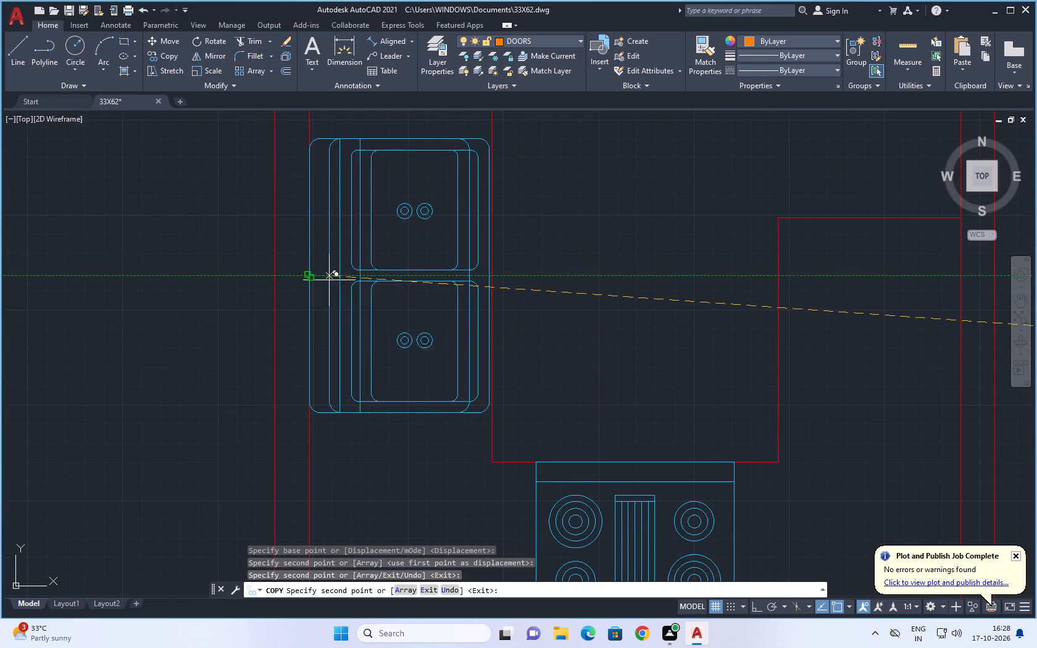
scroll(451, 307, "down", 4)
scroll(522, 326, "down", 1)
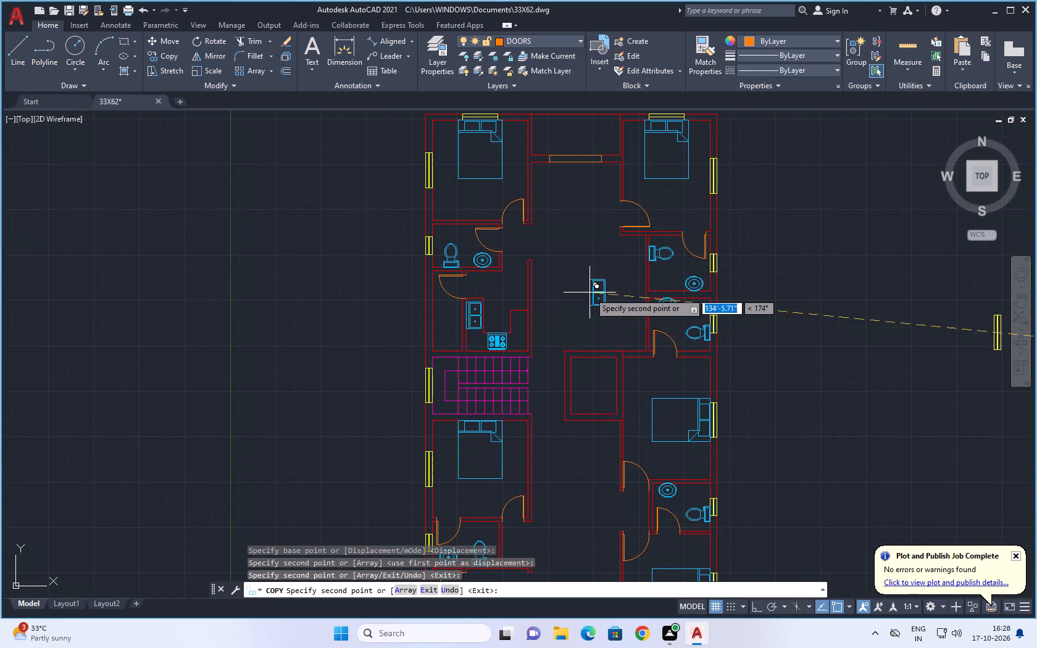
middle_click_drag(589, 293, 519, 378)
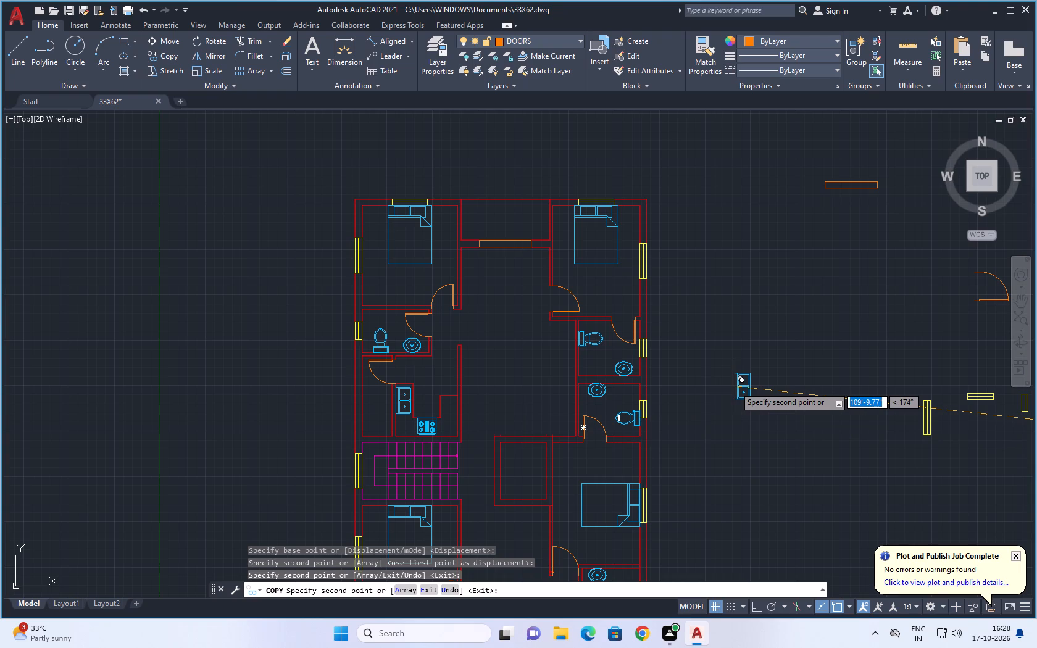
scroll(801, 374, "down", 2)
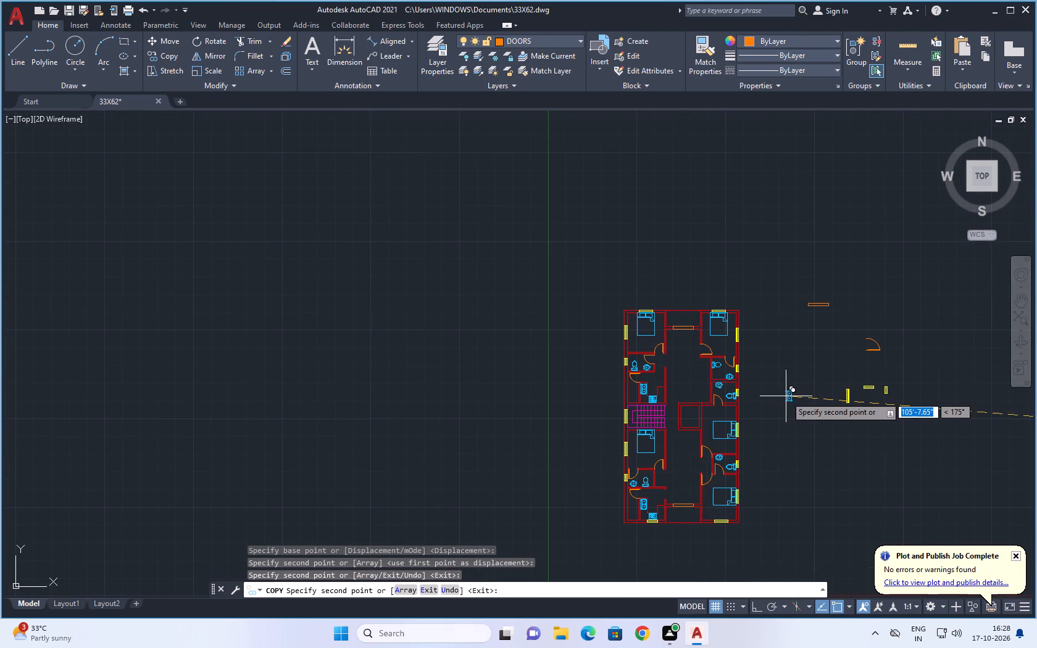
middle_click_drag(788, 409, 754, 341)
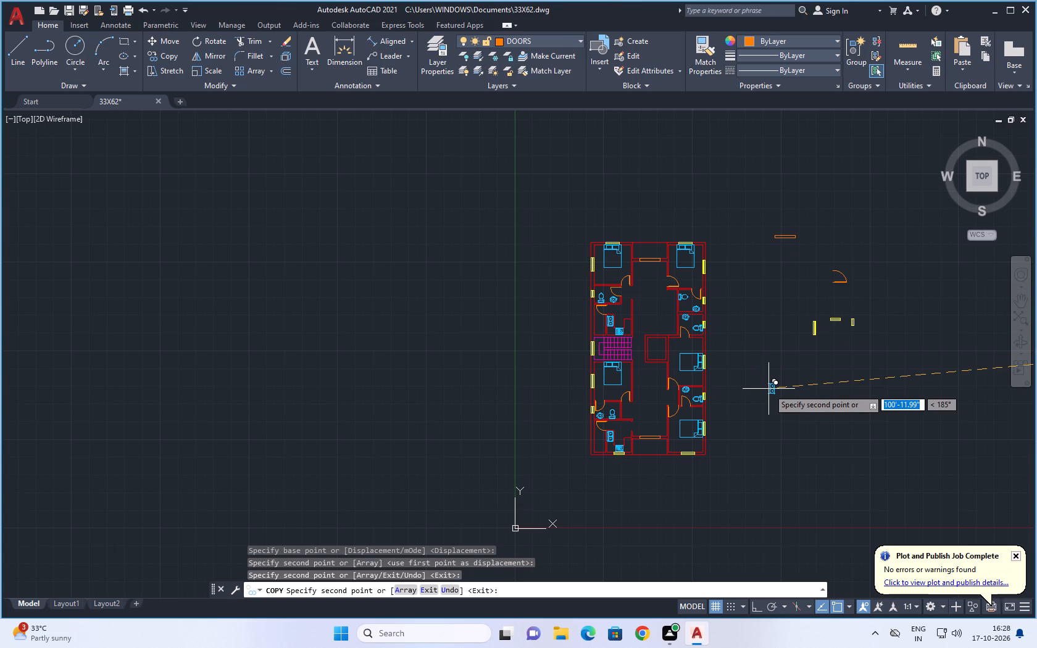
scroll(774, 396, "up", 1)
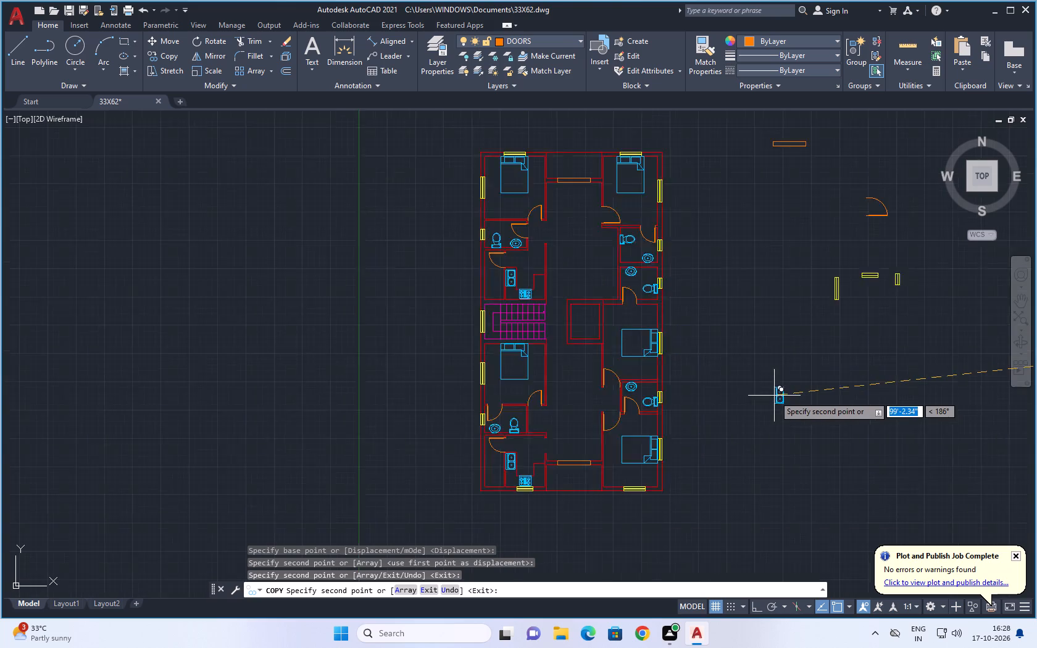
Review the whole floor plan and the spare fixture and furniture blocks east of it.
scroll(774, 396, "up", 1)
key("Escape")
middle_click_drag(823, 363, 759, 525)
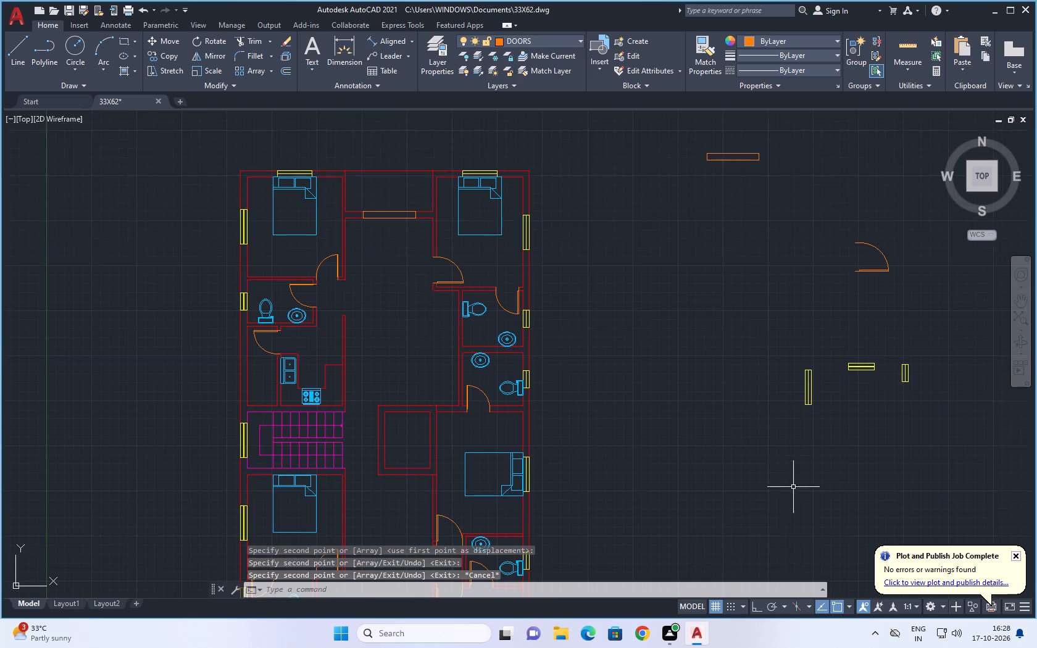
scroll(793, 487, "down", 2)
middle_click_drag(800, 484, 767, 488)
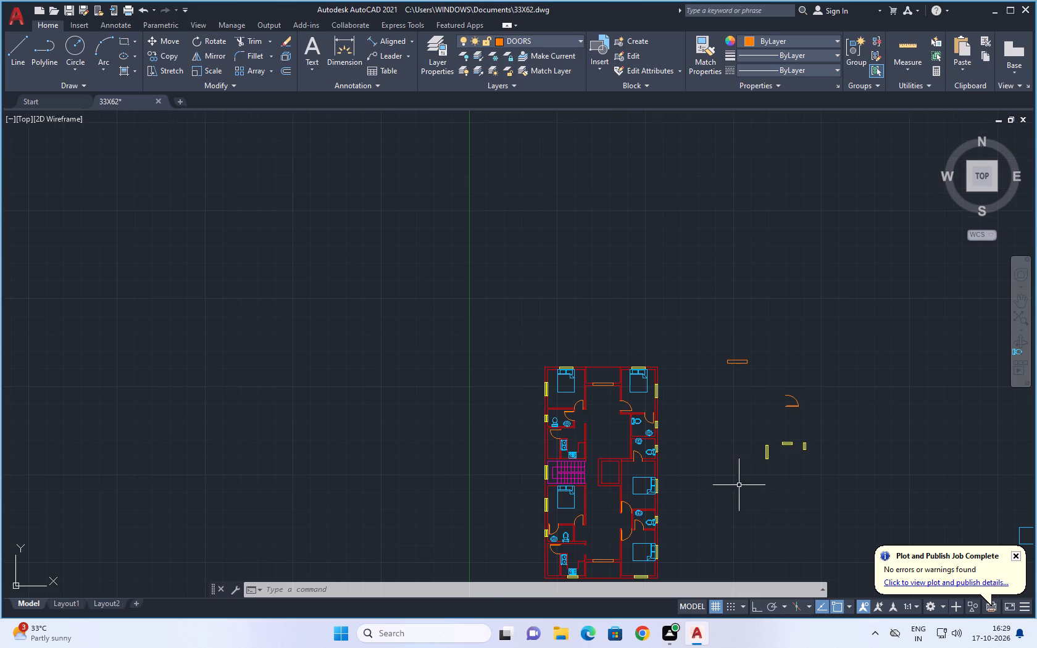
scroll(738, 484, "up", 2)
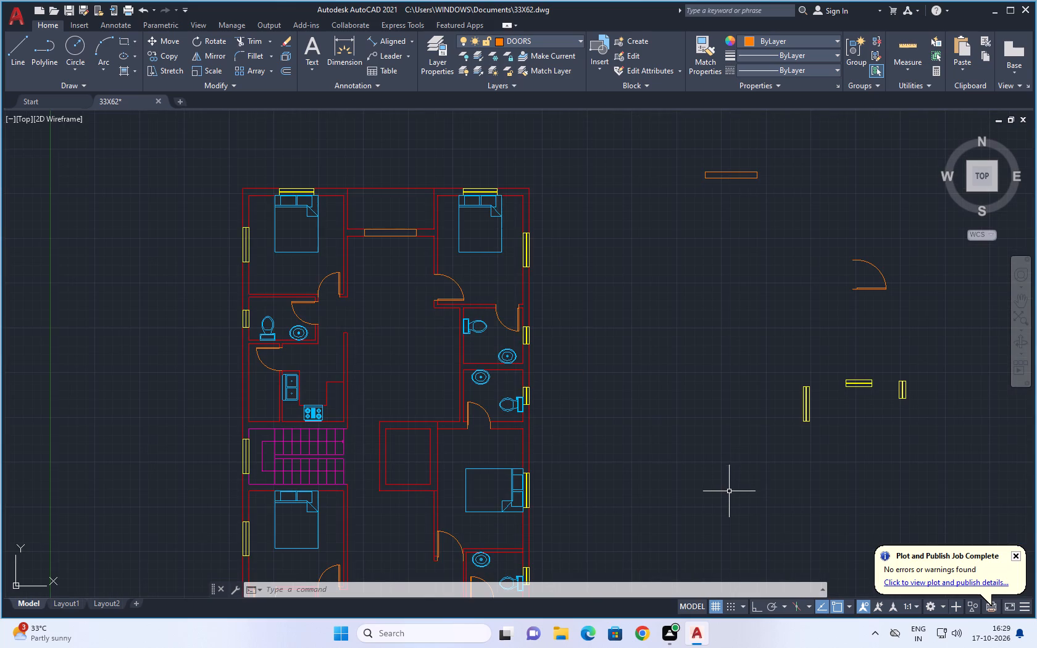
scroll(728, 493, "down", 2)
middle_click_drag(746, 502, 670, 387)
scroll(670, 387, "up", 1)
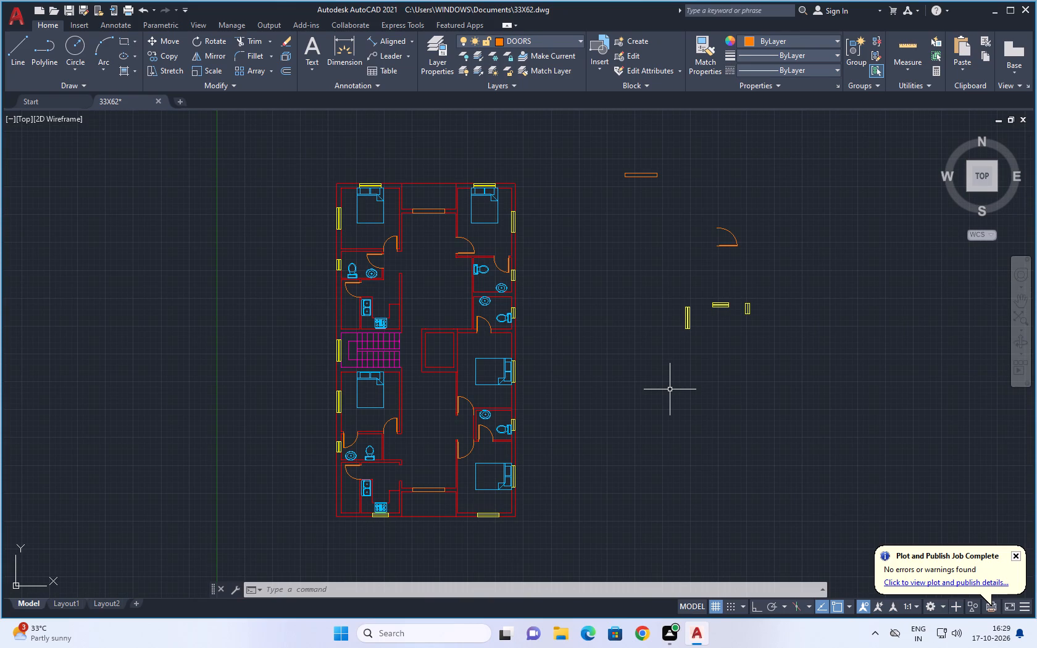
scroll(688, 373, "down", 1)
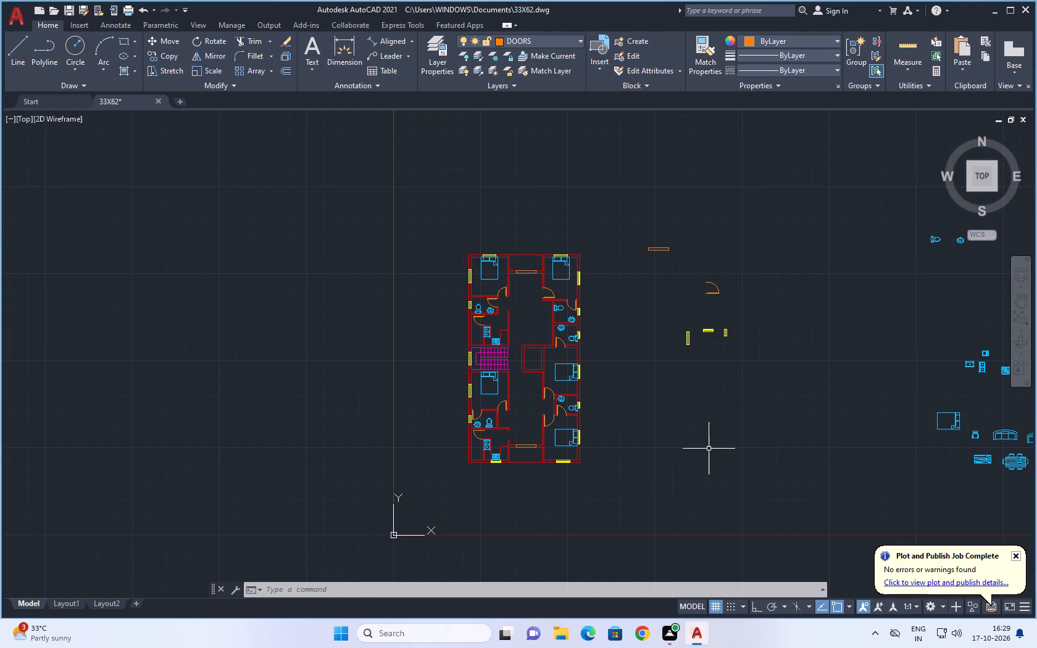
middle_click_drag(738, 382, 668, 420)
scroll(651, 424, "up", 1)
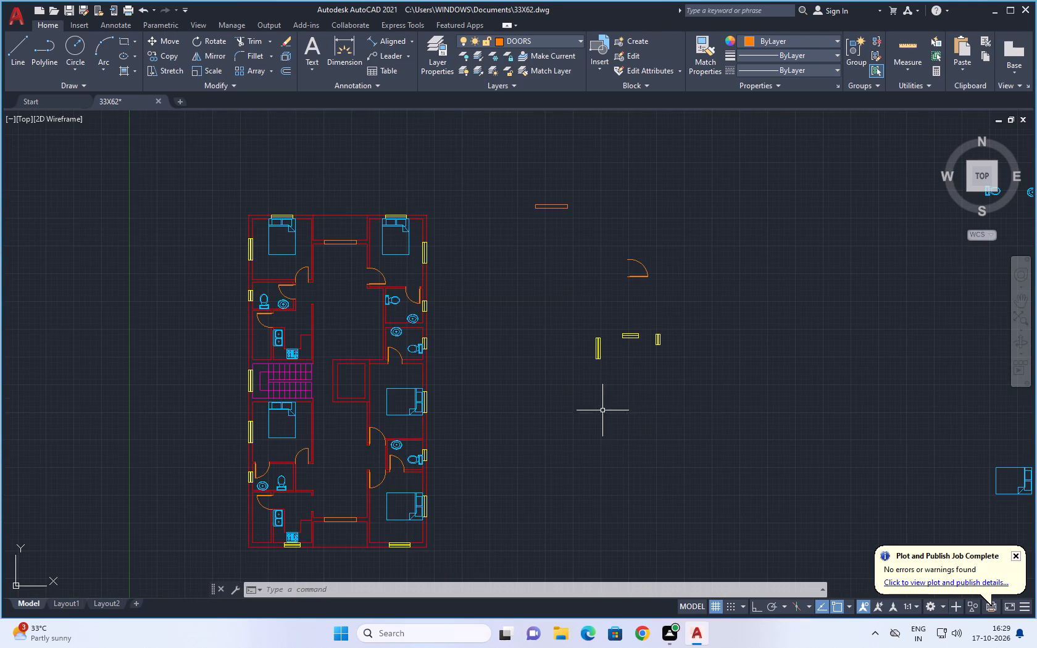
middle_click_drag(603, 400, 628, 320)
scroll(631, 320, "up", 1)
middle_click_drag(656, 329, 630, 390)
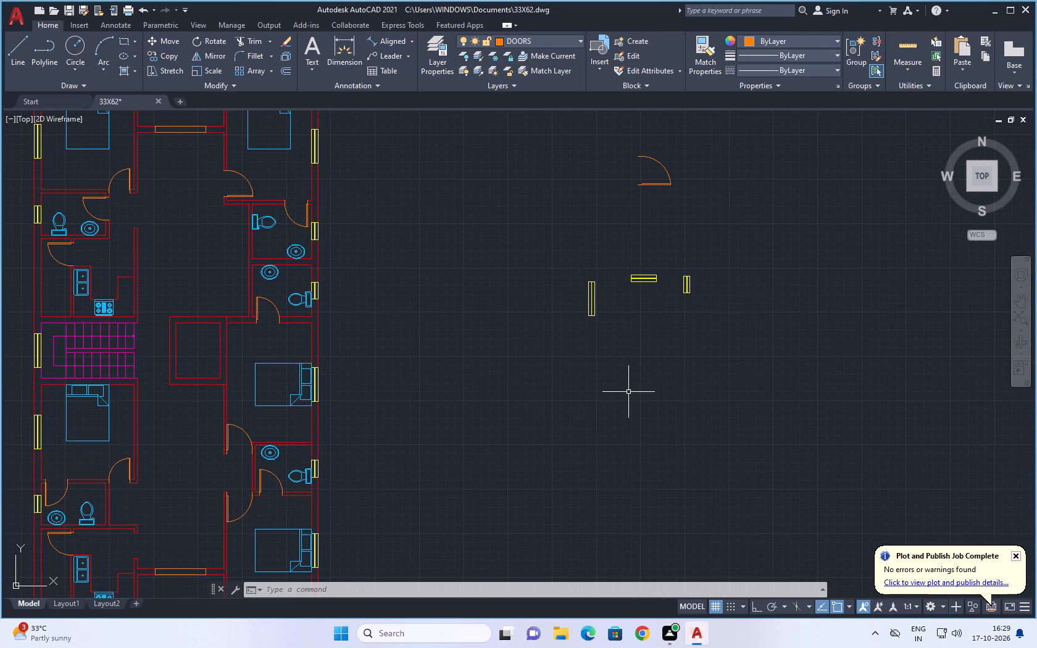
middle_click_drag(643, 346, 626, 467)
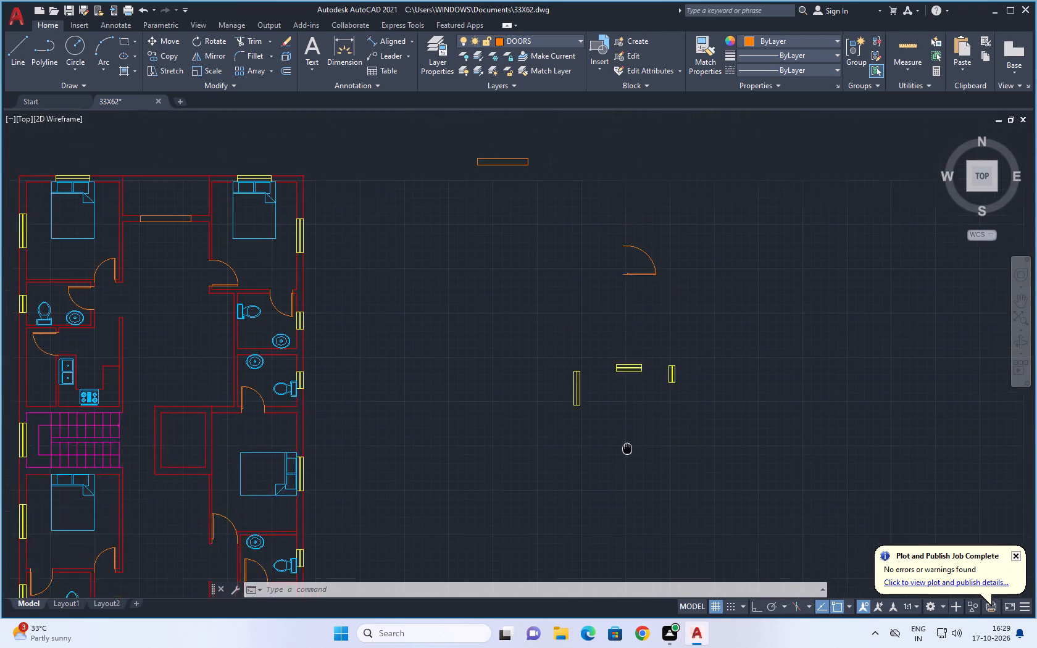
middle_click_drag(626, 467, 630, 485)
middle_click_drag(511, 442, 559, 336)
scroll(511, 424, "down", 1)
scroll(562, 336, "up", 1)
scroll(556, 391, "down", 1)
middle_click_drag(539, 432, 557, 339)
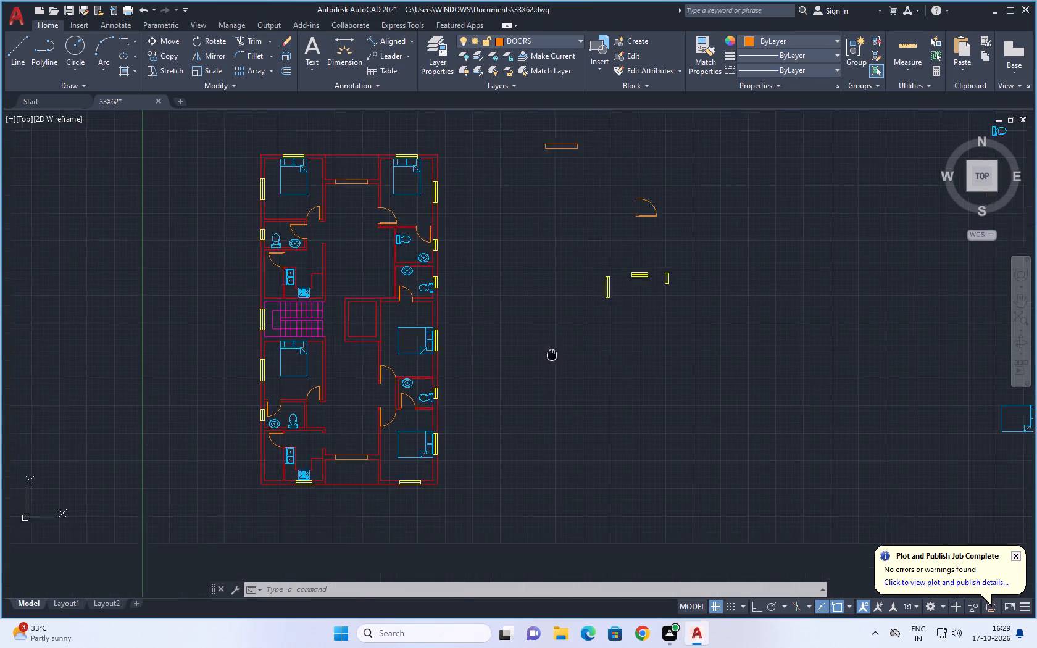
middle_click_drag(557, 339, 563, 330)
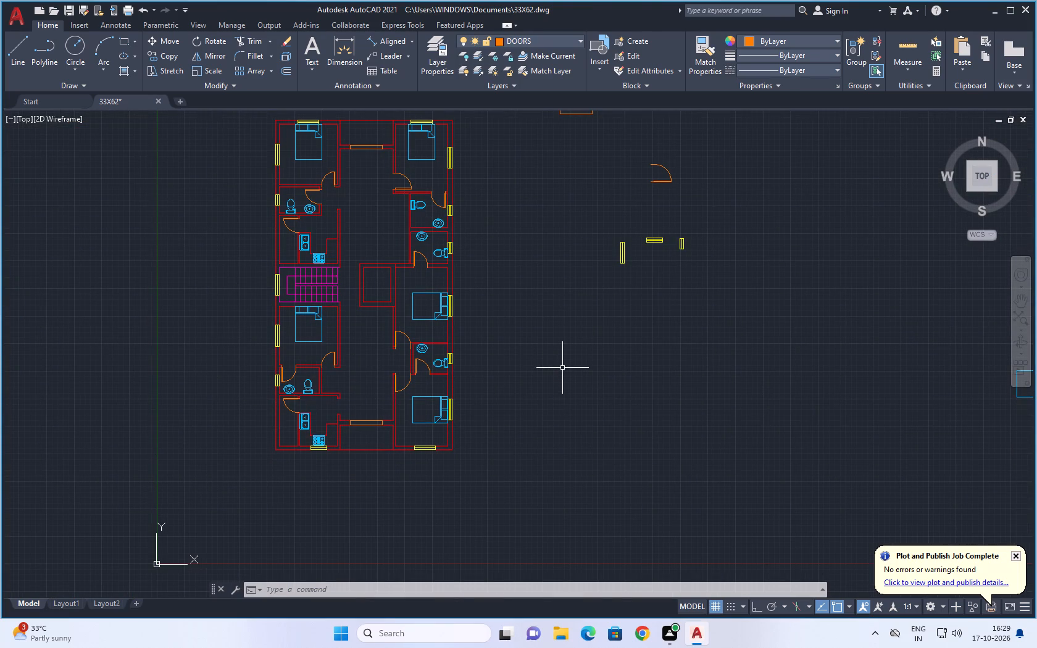
middle_click_drag(662, 317, 628, 400)
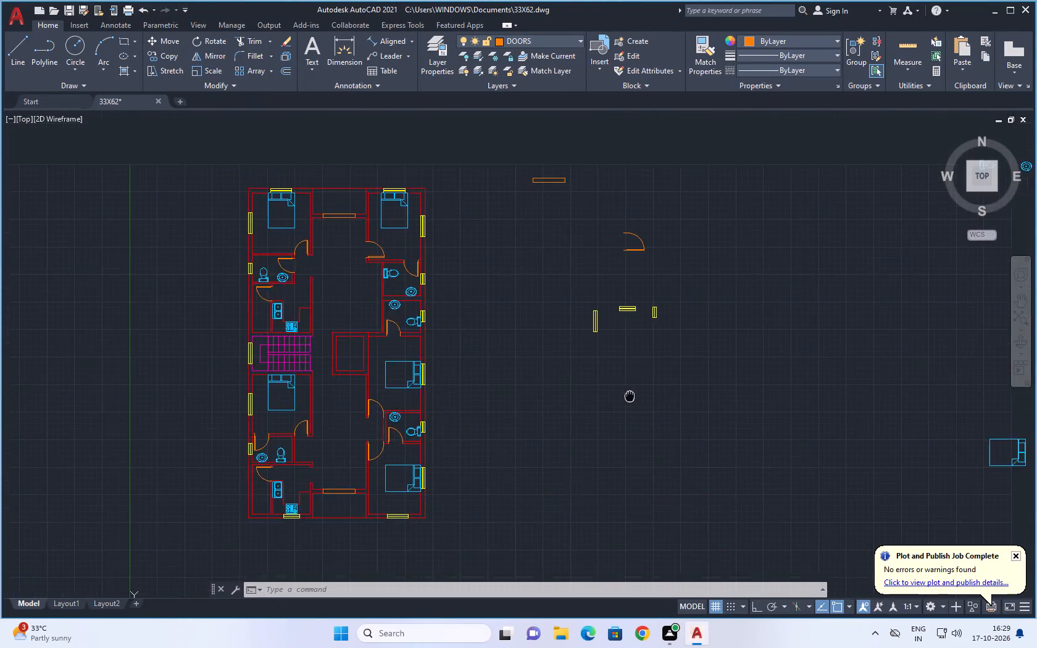
middle_click_drag(628, 400, 616, 436)
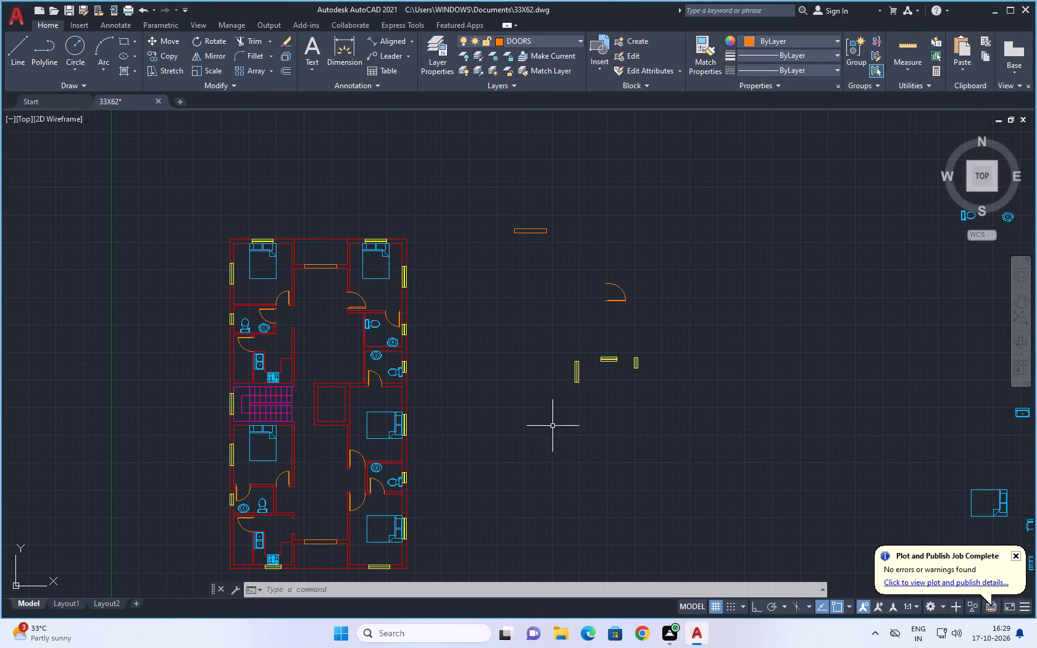
middle_click_drag(527, 405, 635, 259)
middle_click_drag(400, 464, 413, 483)
middle_click_drag(666, 368, 634, 461)
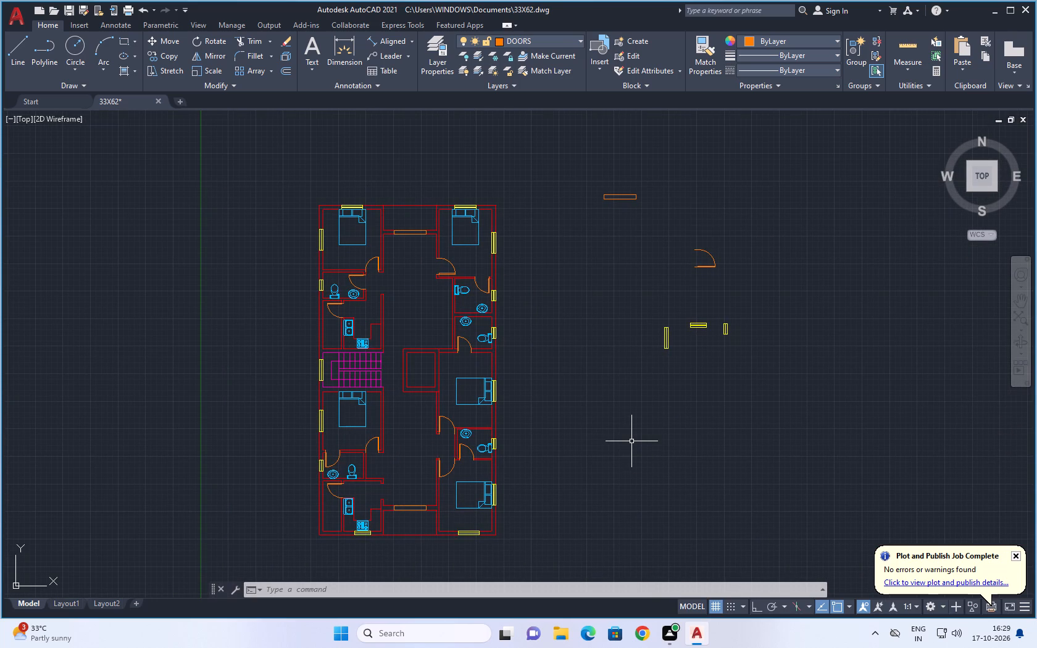
middle_click_drag(631, 441, 623, 454)
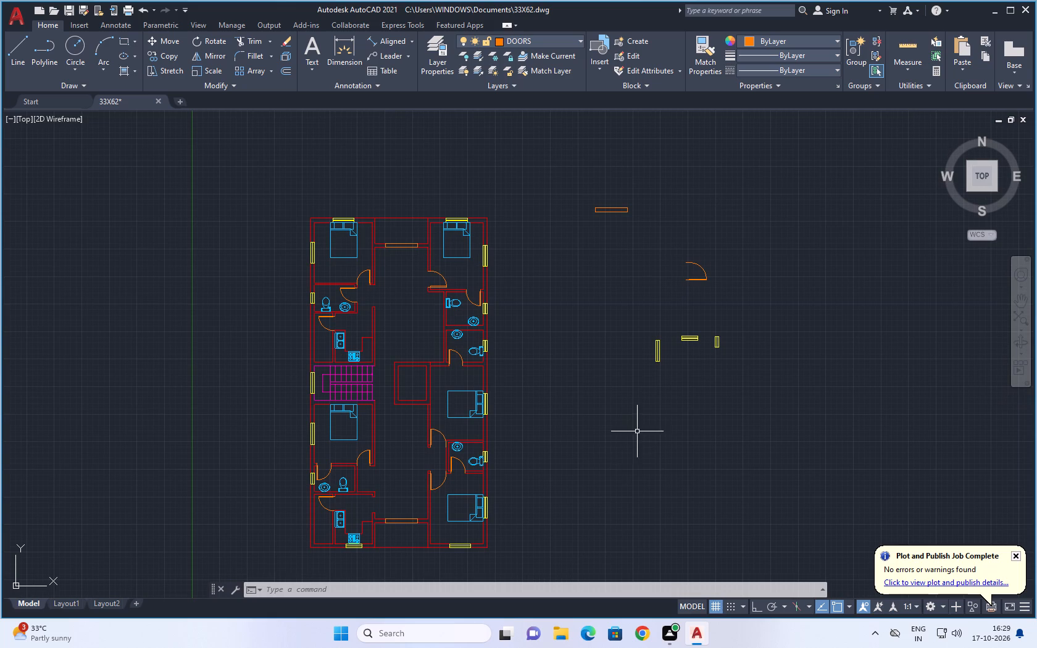
middle_click_drag(638, 432, 618, 502)
middle_click_drag(610, 496, 545, 460)
scroll(650, 471, "down", 2)
middle_click_drag(717, 463, 713, 463)
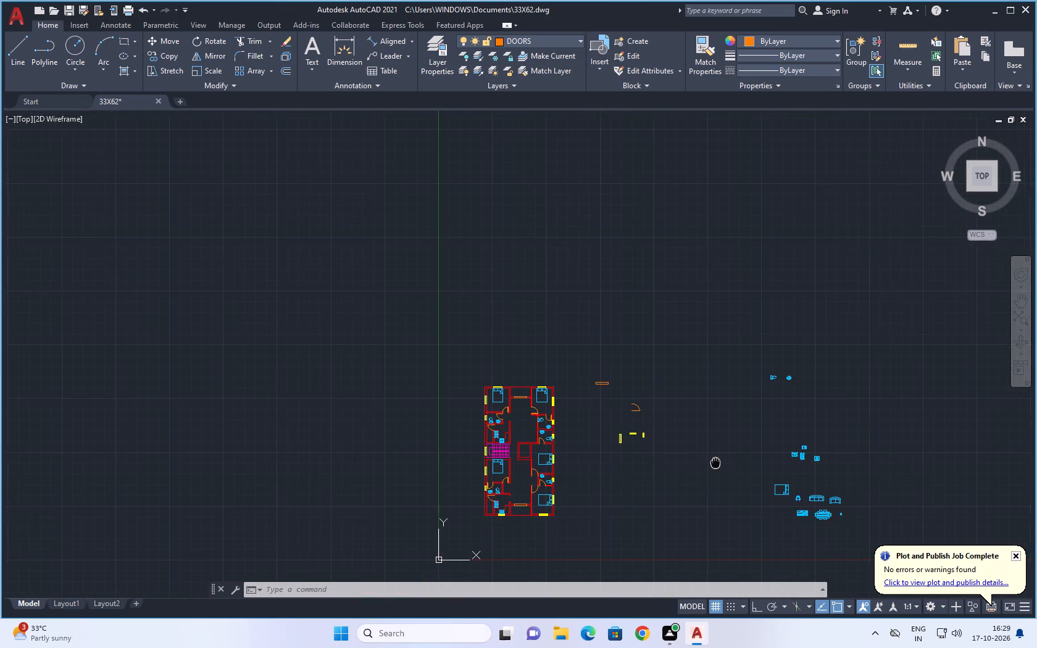
middle_click_drag(713, 463, 632, 474)
scroll(675, 407, "up", 3)
middle_click_drag(718, 465, 739, 276)
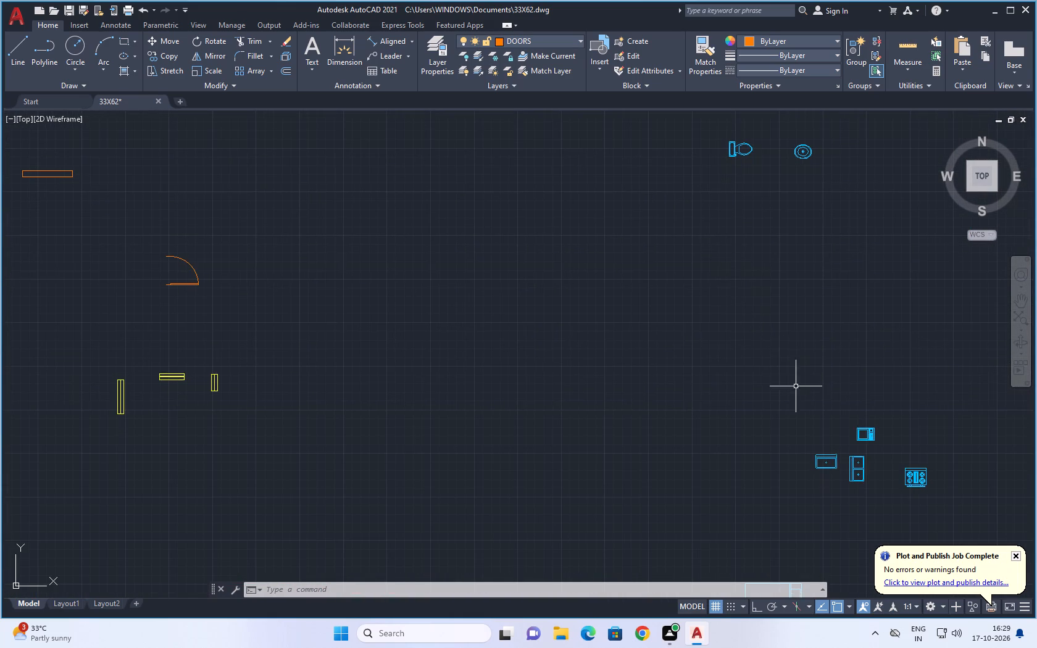
middle_click_drag(788, 386, 648, 326)
middle_click_drag(654, 433, 710, 304)
scroll(661, 338, "down", 2)
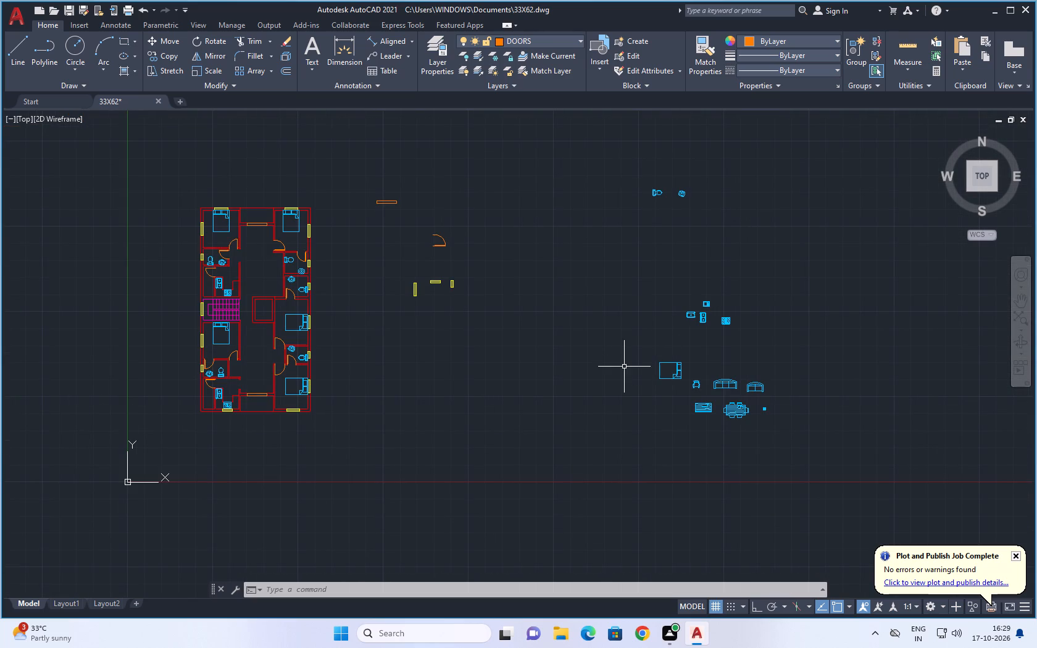
Rotate the spare three-seater sofa east of the plan 90° clockwise about its southeast corner.
scroll(728, 364, "up", 1)
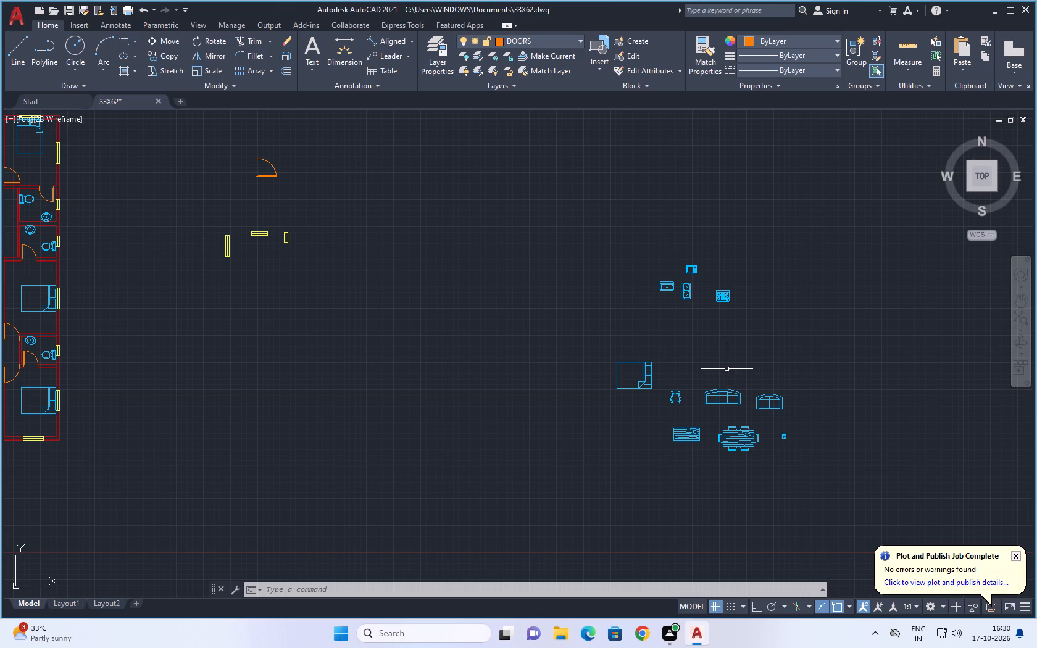
scroll(752, 411, "up", 1)
middle_click_drag(712, 427, 705, 323)
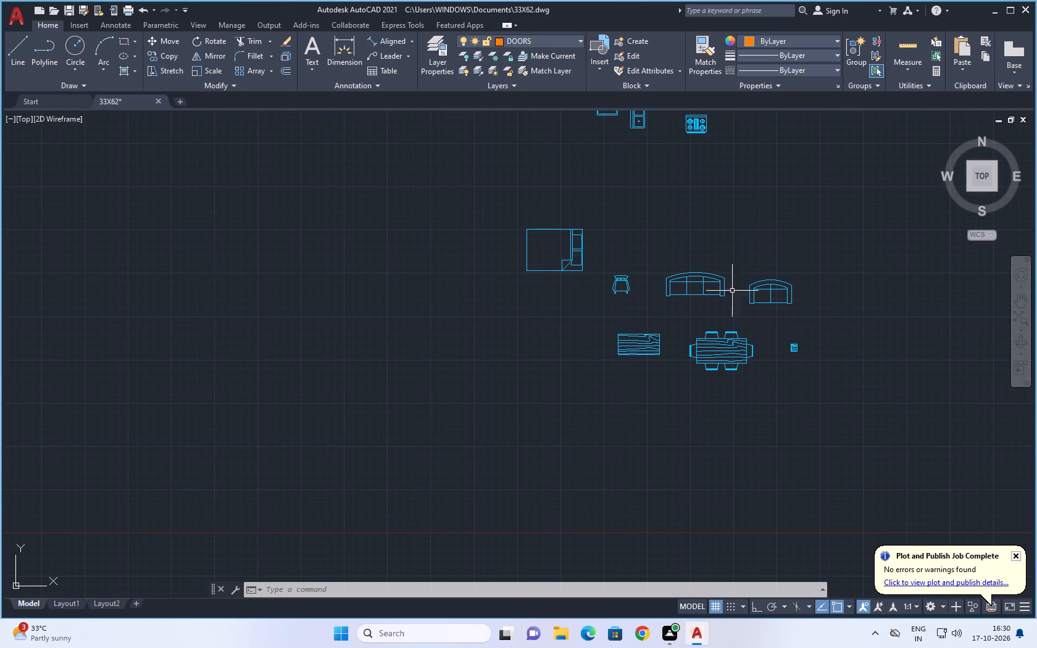
left_click(737, 252)
left_click(699, 304)
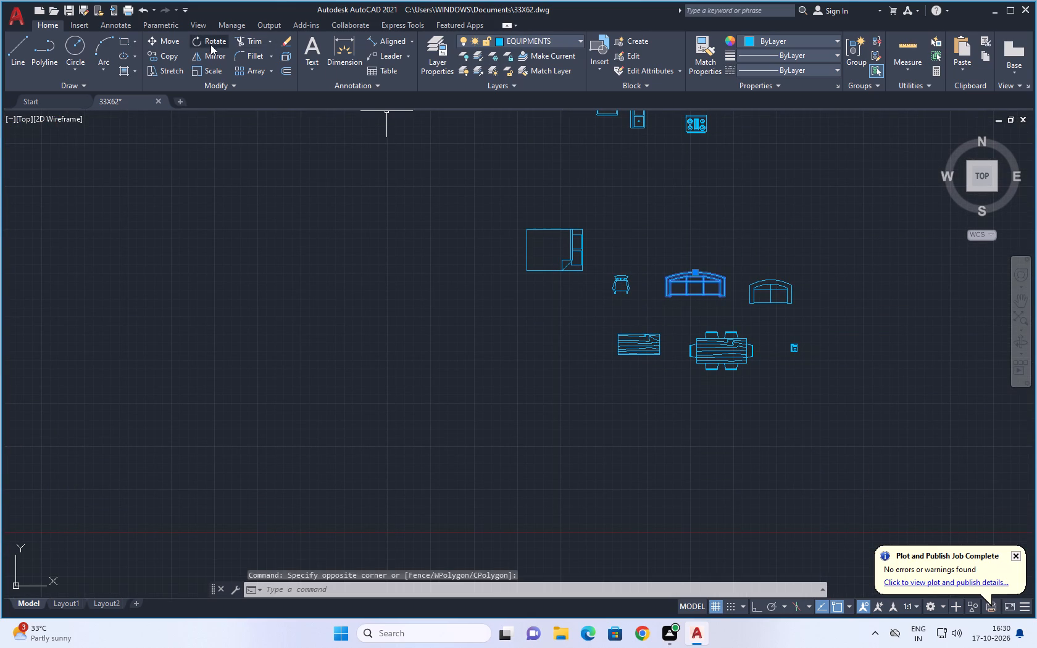
left_click(206, 39)
scroll(722, 298, "up", 2)
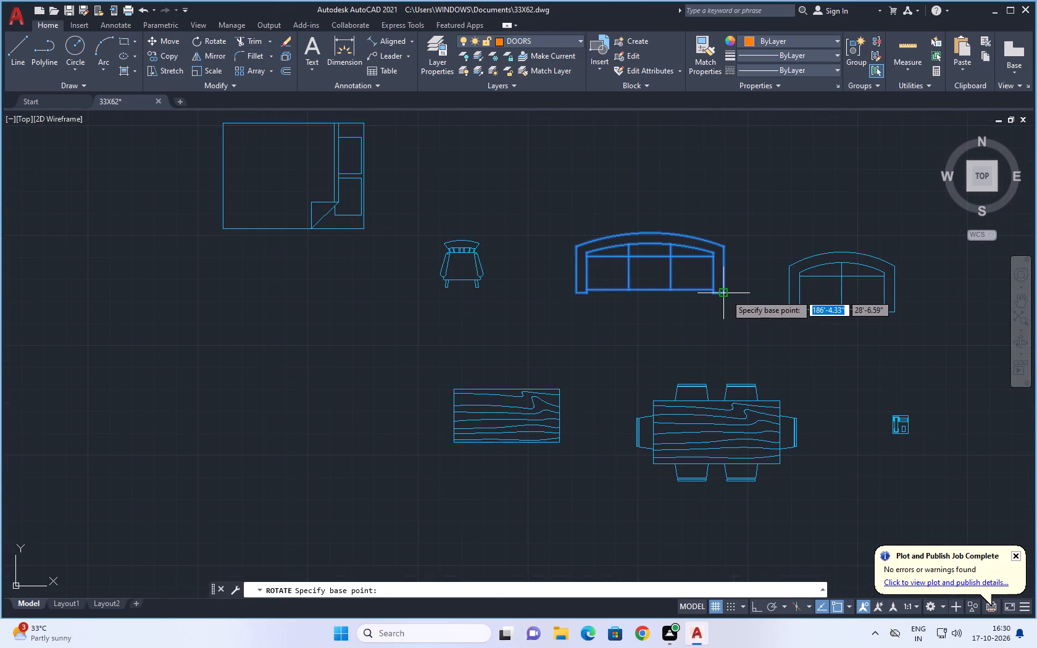
left_click(725, 294)
left_click(725, 314)
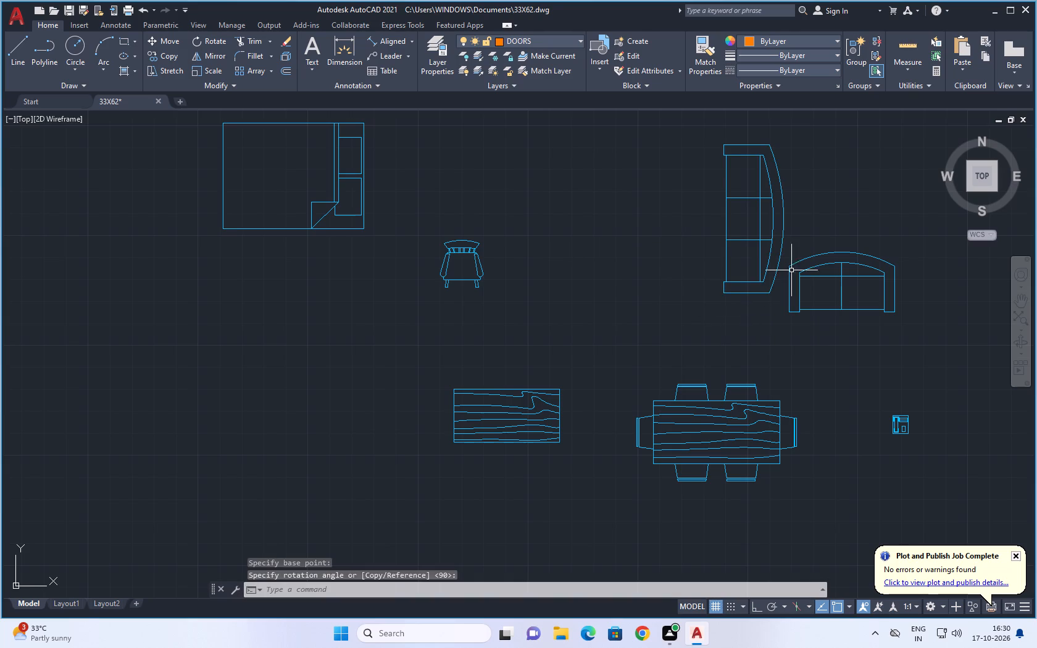
Copy the rotated three-seater sofa by the midpoint of its curved back onto the southern hall's east wall, just south of the shaft.
scroll(813, 228, "down", 2)
left_click(835, 193)
left_click(722, 235)
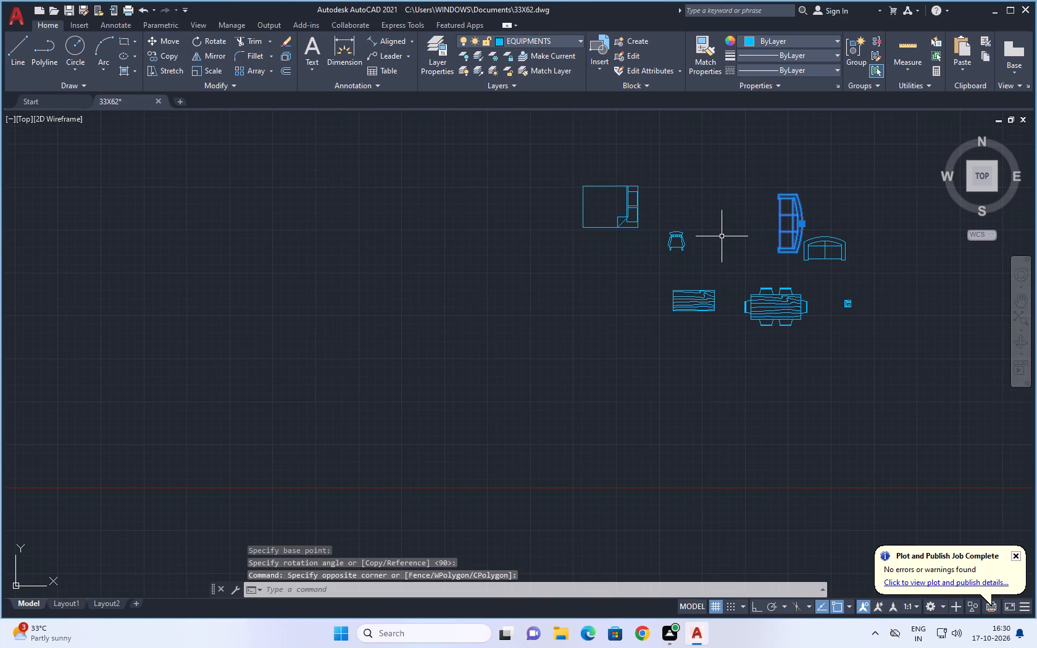
key("c")
type("O")
key("space")
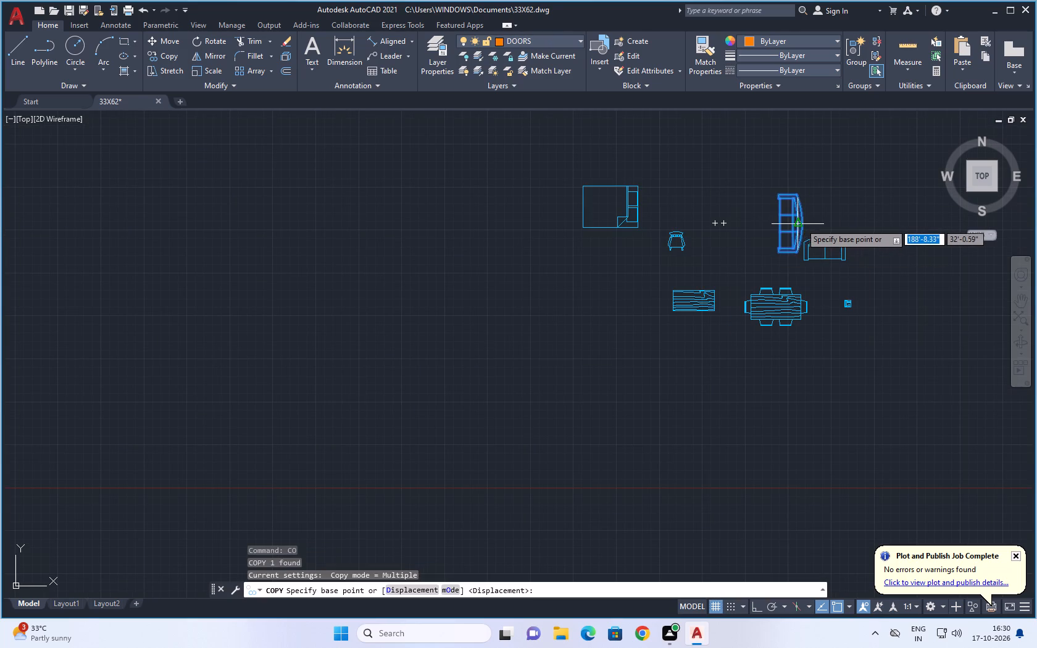
scroll(802, 228, "up", 4)
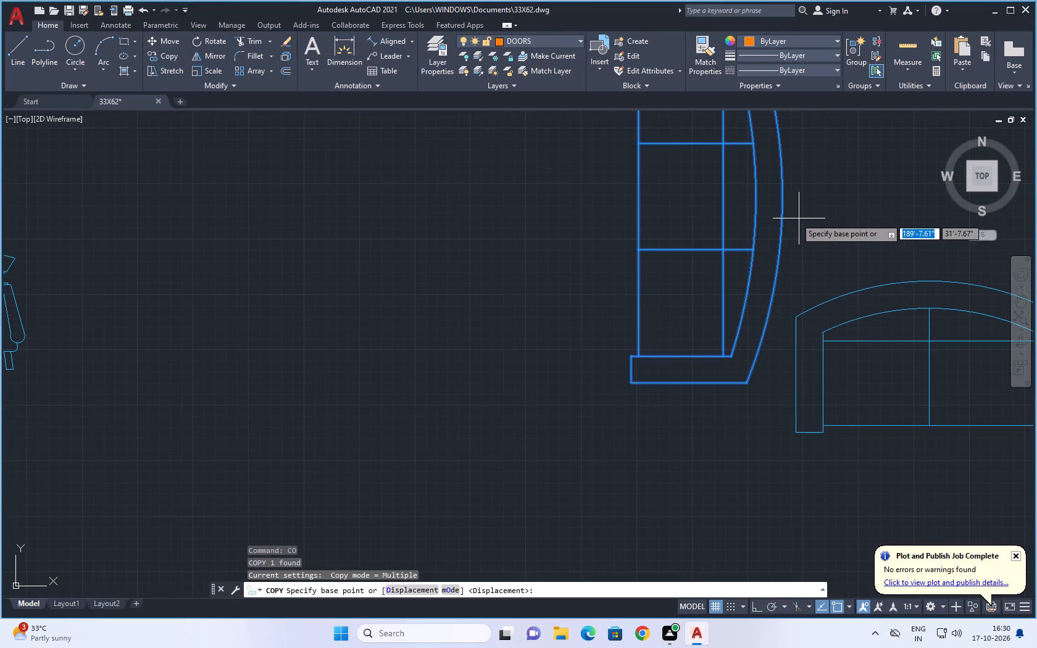
left_click(782, 199)
scroll(474, 251, "down", 2)
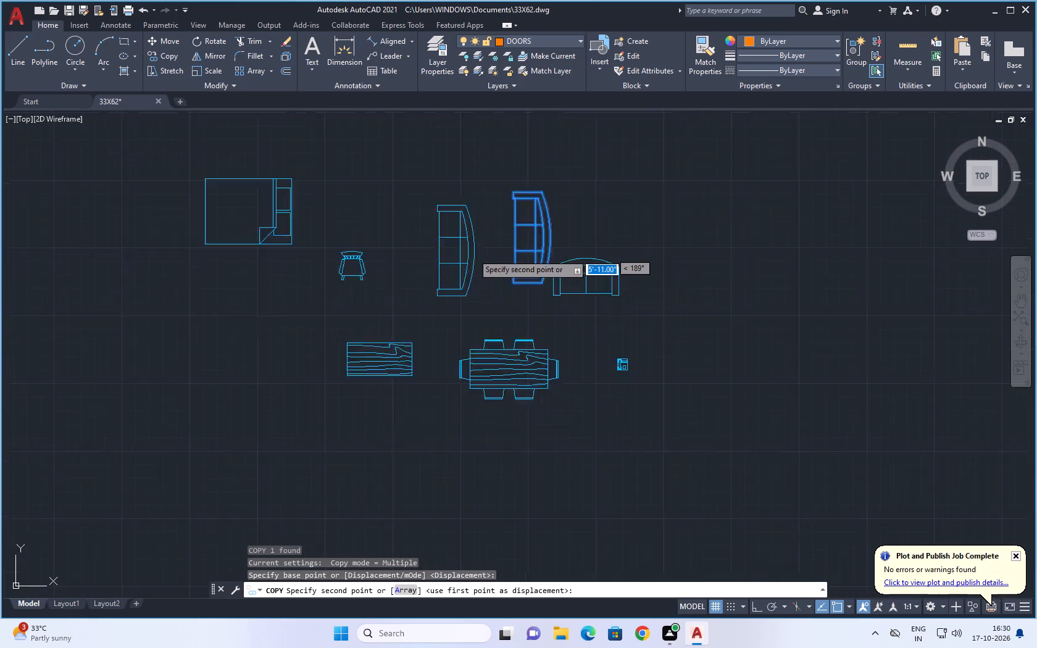
scroll(472, 255, "down", 5)
middle_click_drag(333, 294, 831, 349)
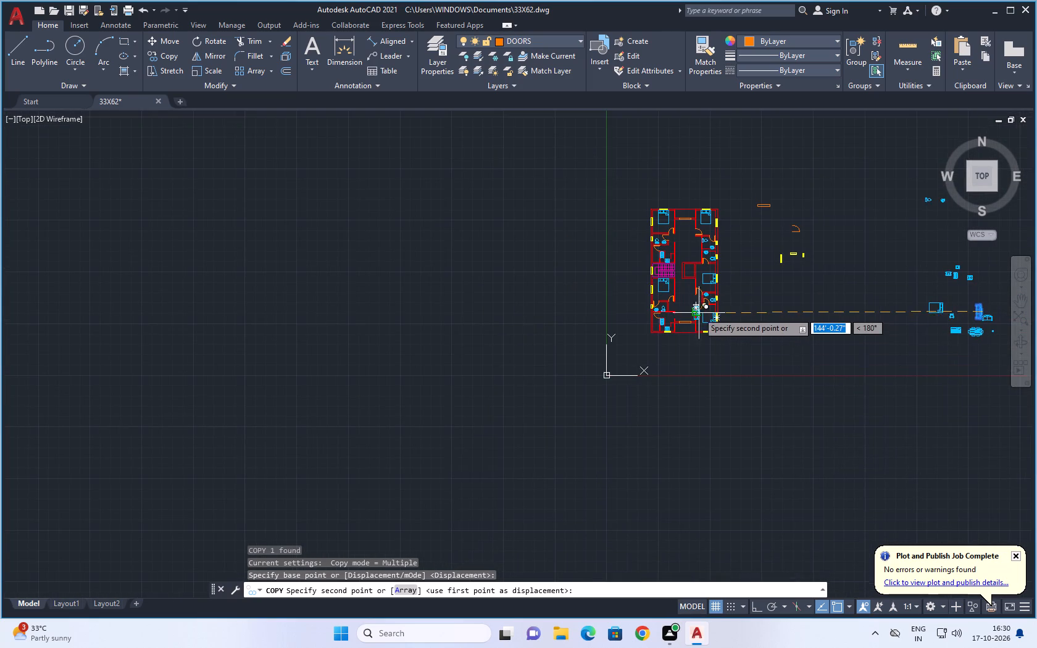
scroll(696, 312, "up", 2)
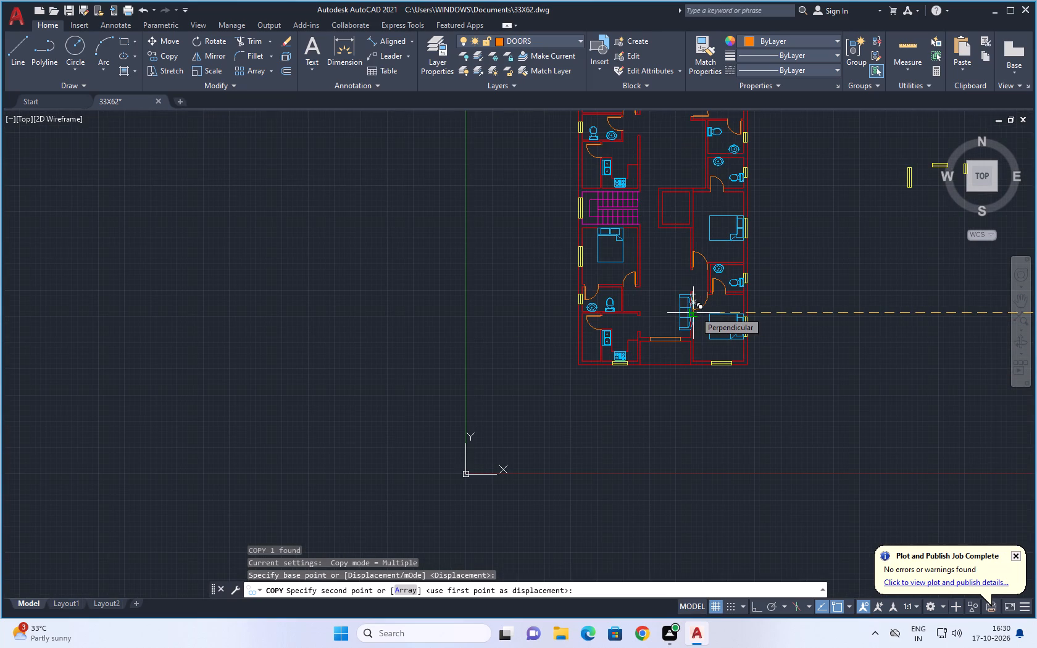
scroll(693, 300, "up", 1)
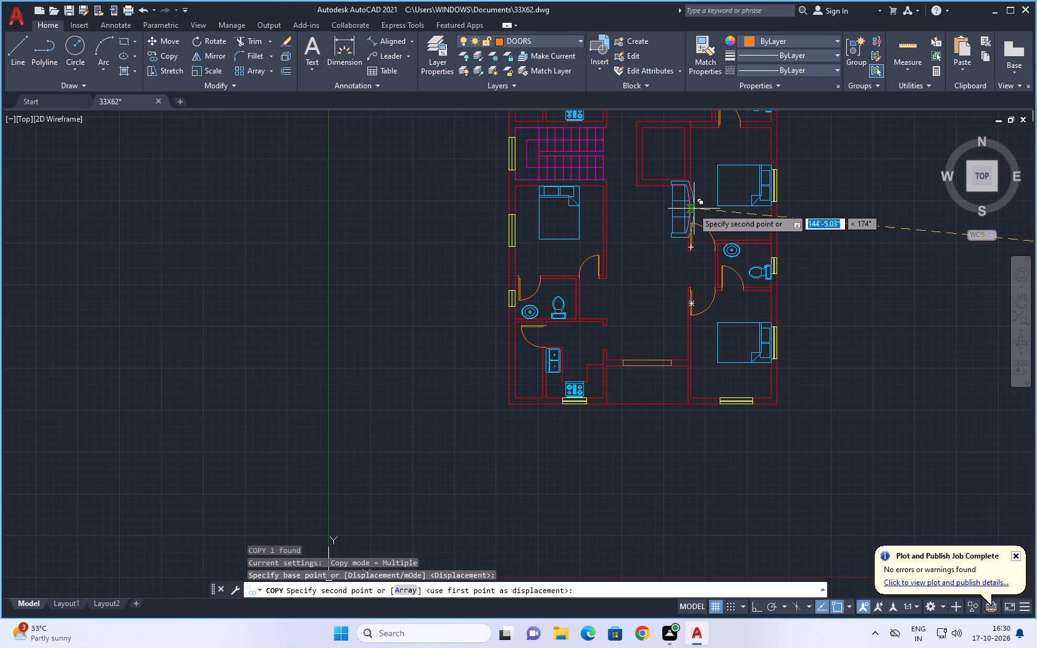
scroll(678, 218, "up", 3)
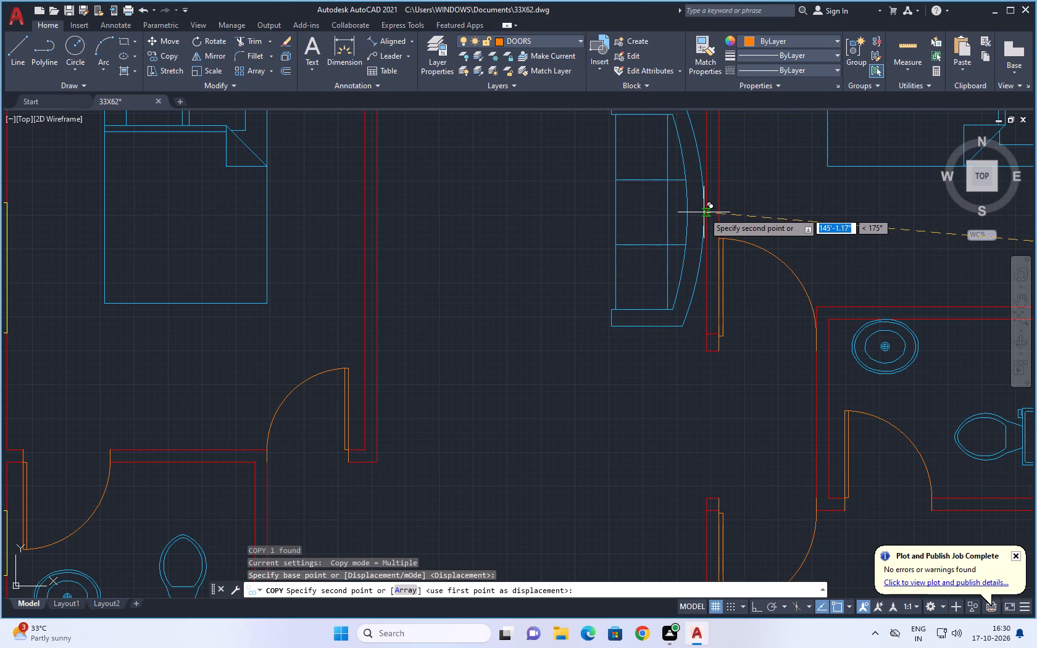
left_click(705, 212)
Place a second three-seater sofa copy against the northern hall's east wall, beside the bathrooms just north of the shaft.
scroll(672, 268, "down", 2)
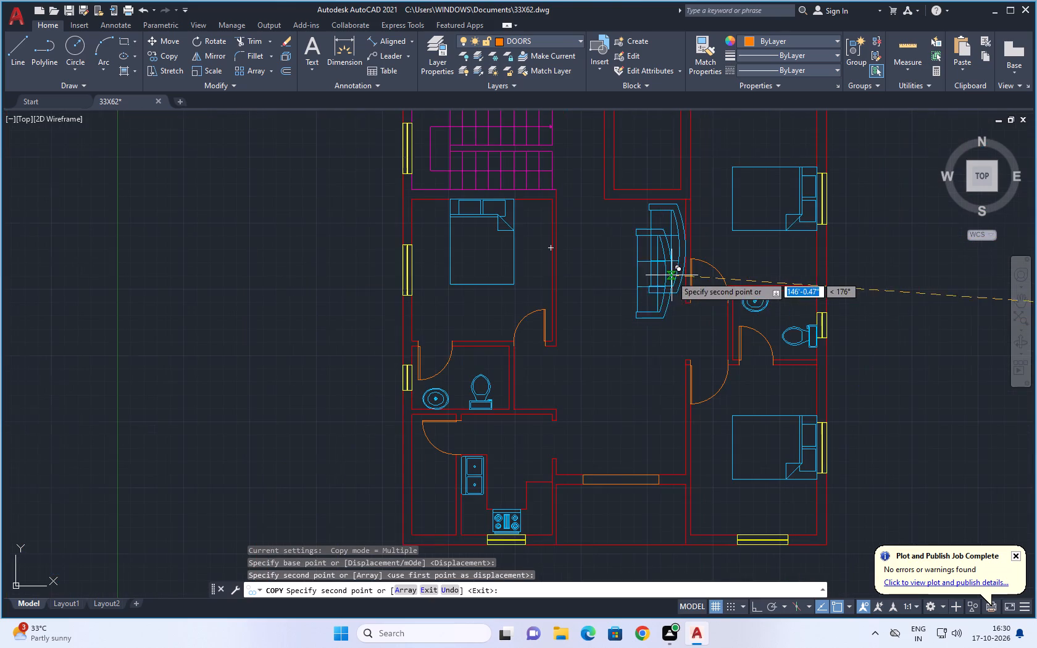
scroll(666, 320, "down", 1)
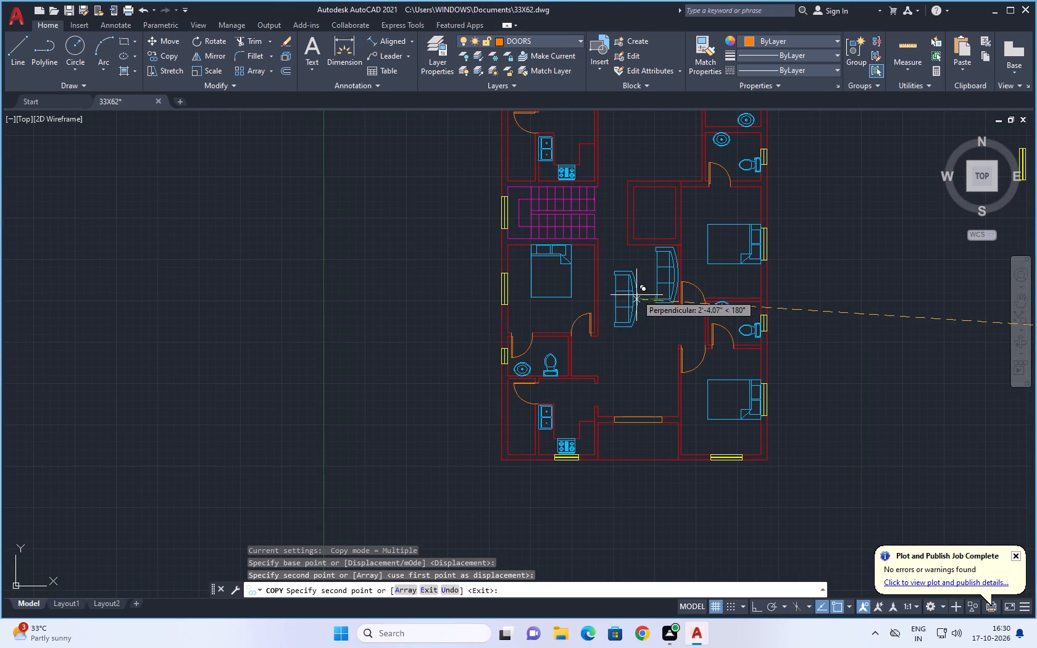
middle_click_drag(636, 290, 614, 467)
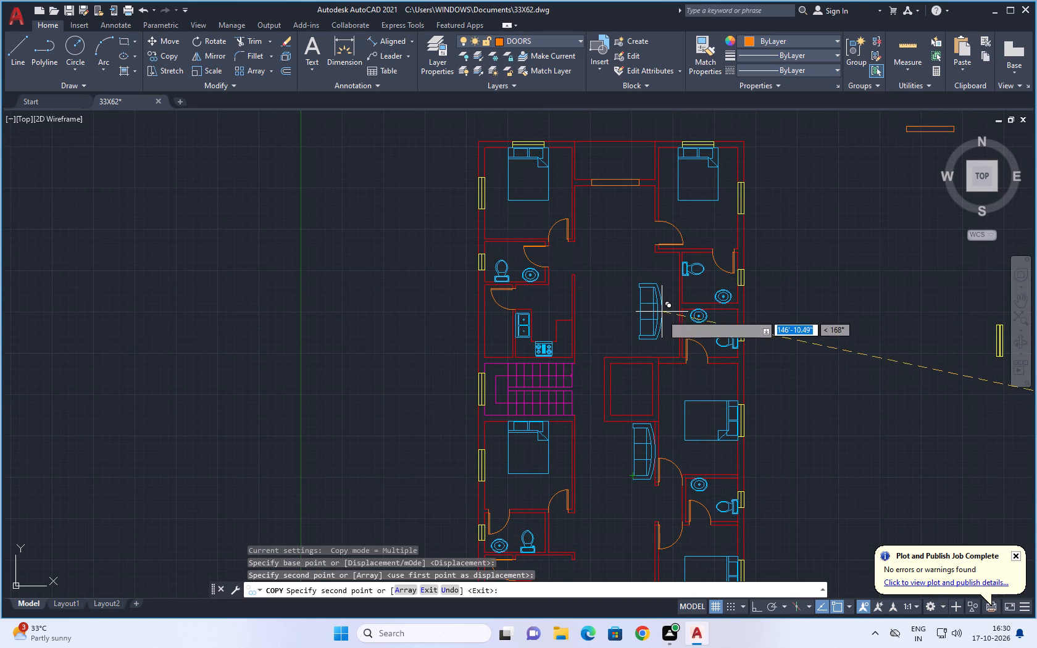
scroll(662, 315, "up", 3)
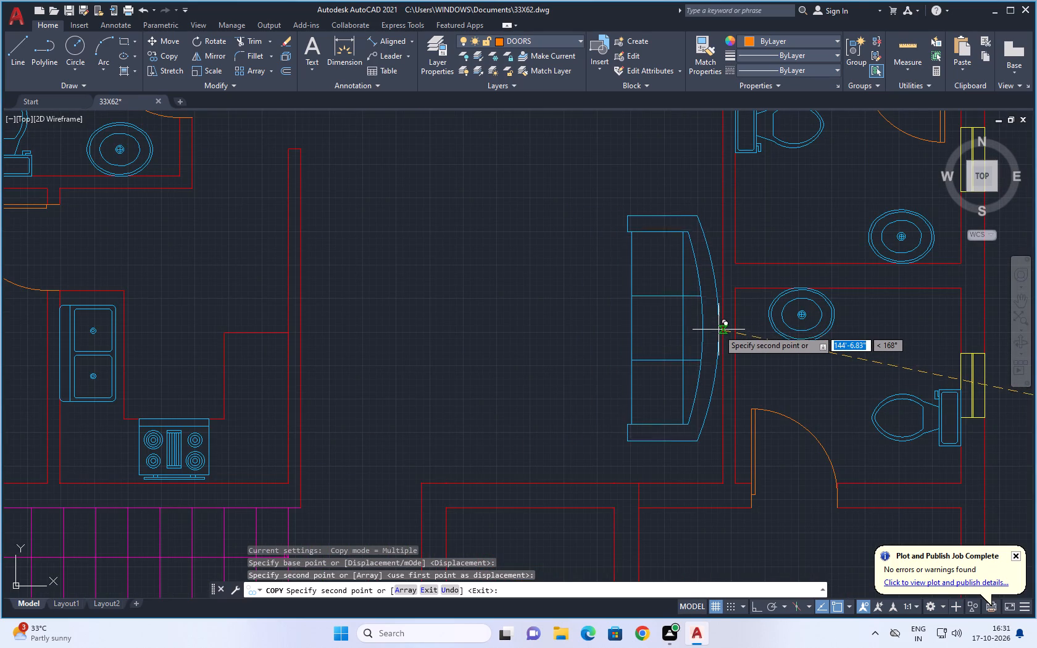
left_click(718, 333)
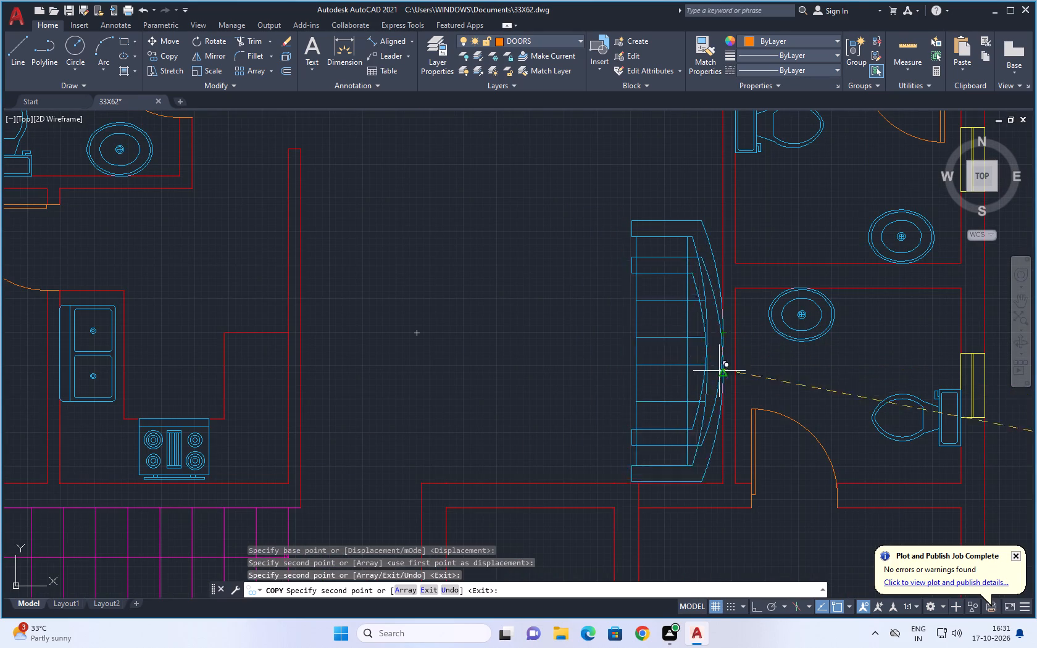
End the three-seater sofa copying and examine the spare furniture blocks east of the floor plan.
scroll(746, 375, "down", 3)
middle_click_drag(844, 343, 577, 334)
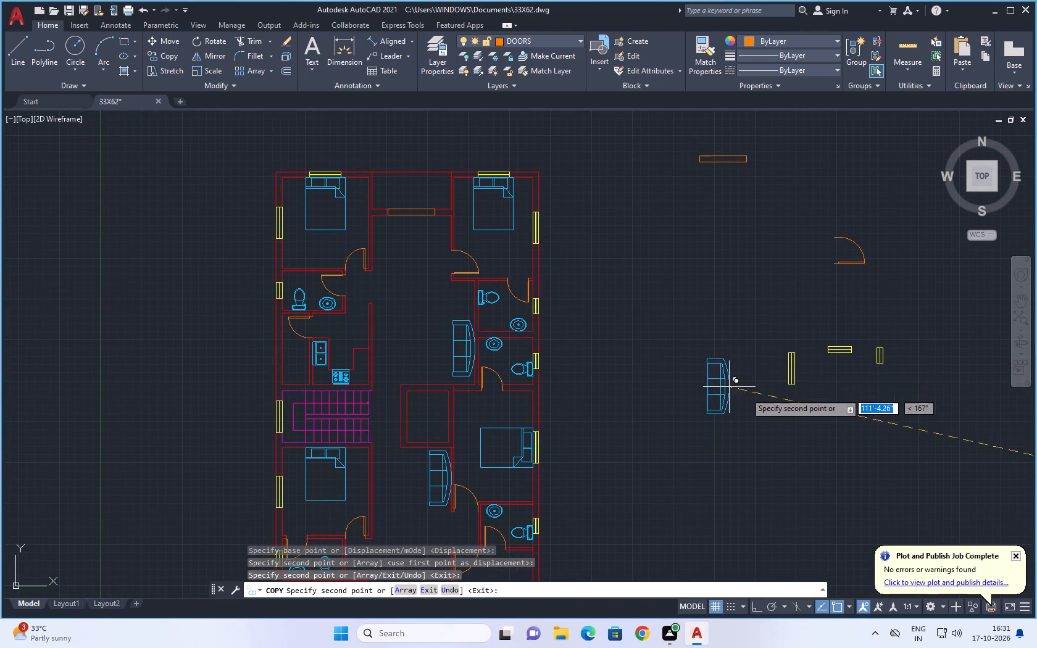
scroll(776, 422, "down", 1)
middle_click_drag(663, 351, 526, 214)
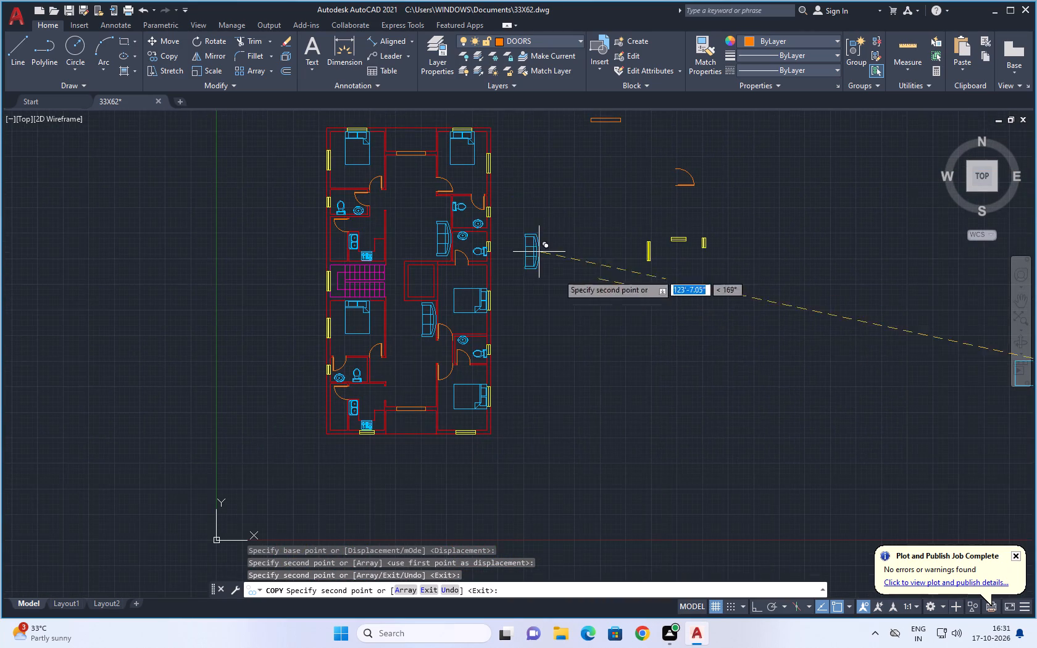
key("Escape")
key("Escape")
middle_click_drag(742, 305, 472, 434)
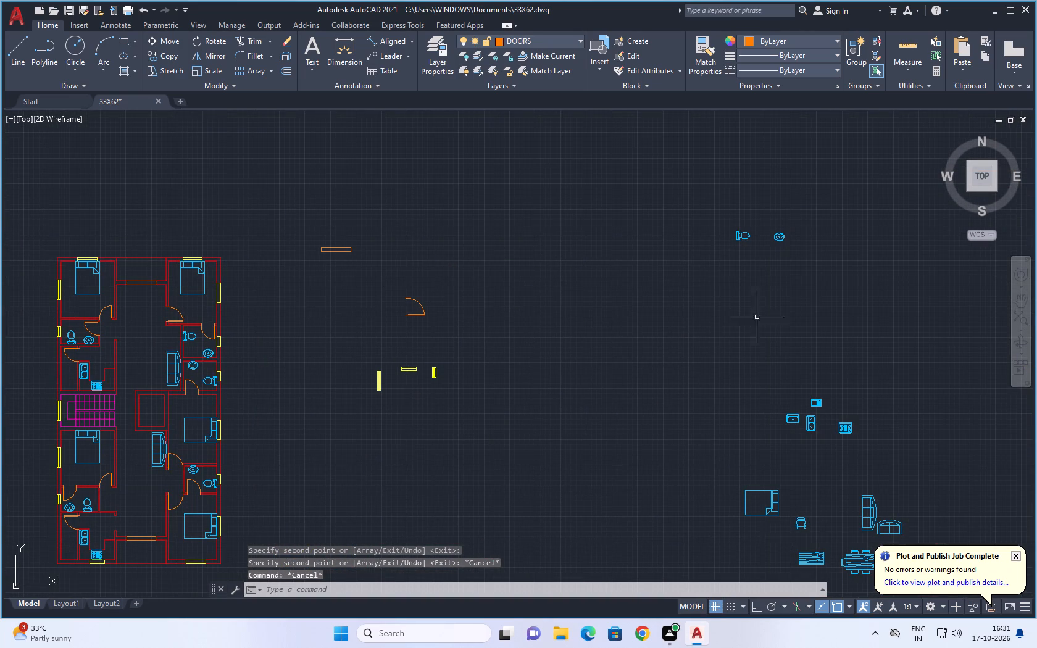
middle_click_drag(793, 357, 564, 251)
middle_click_drag(606, 363, 590, 282)
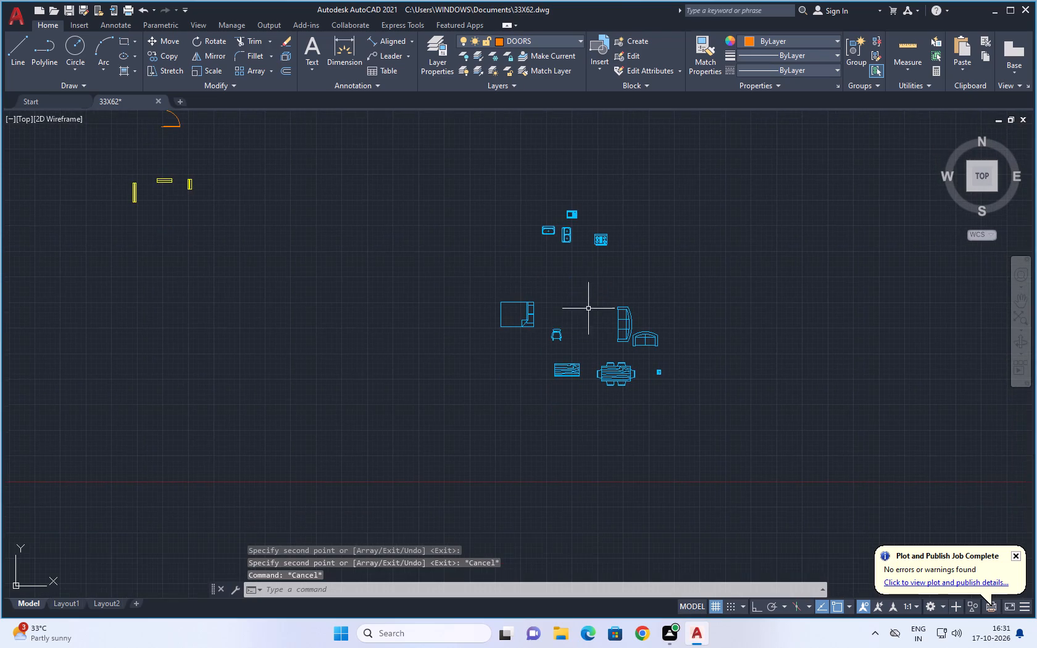
scroll(567, 338, "up", 3)
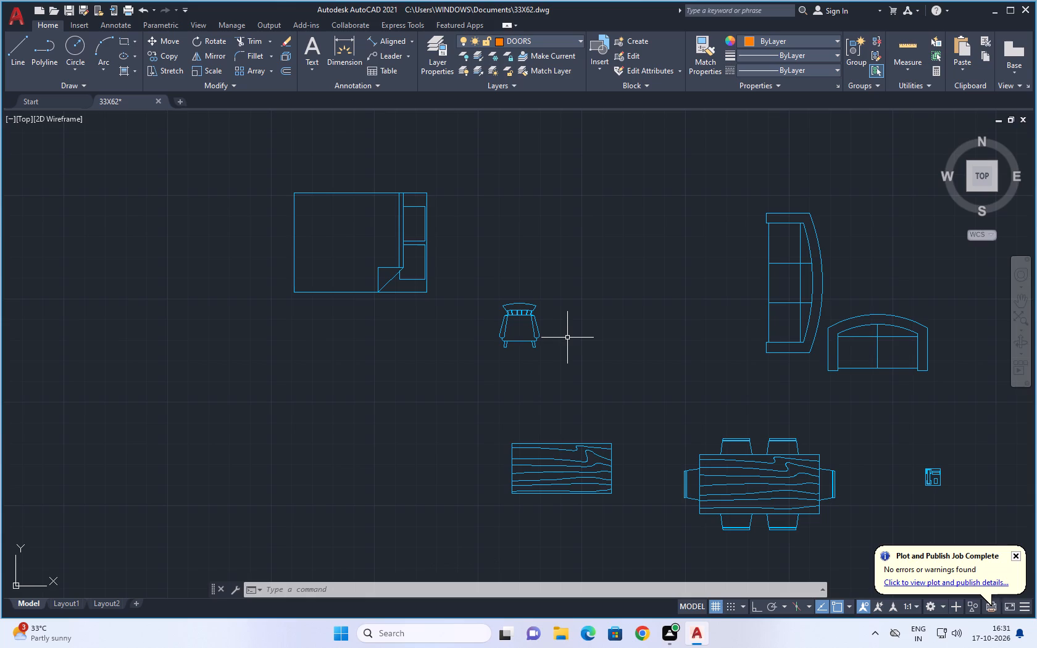
scroll(694, 351, "down", 1)
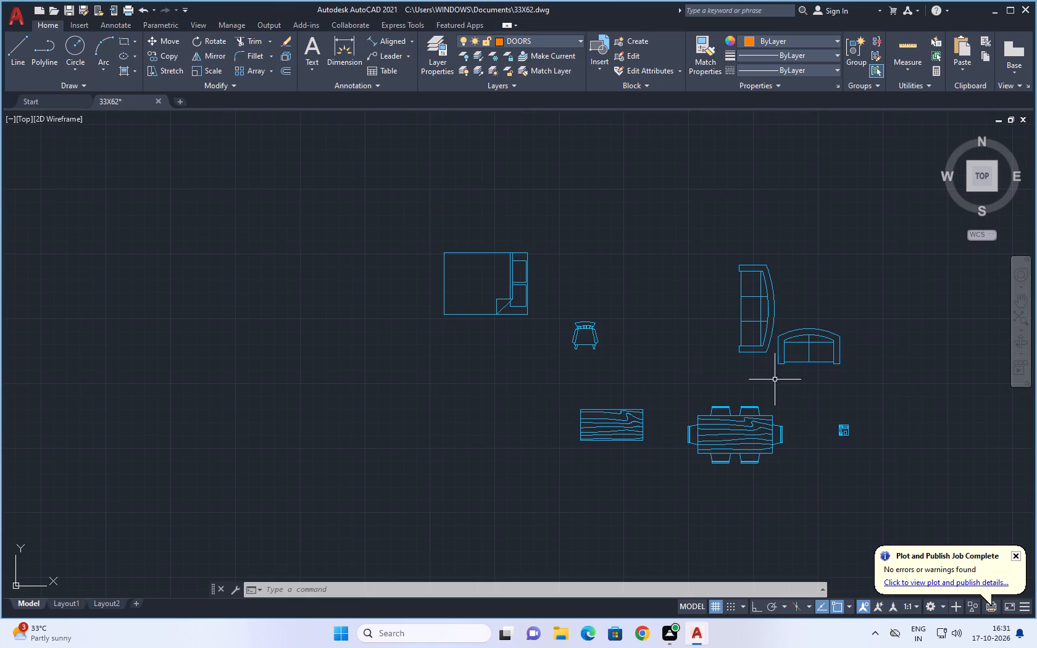
scroll(838, 363, "down", 2)
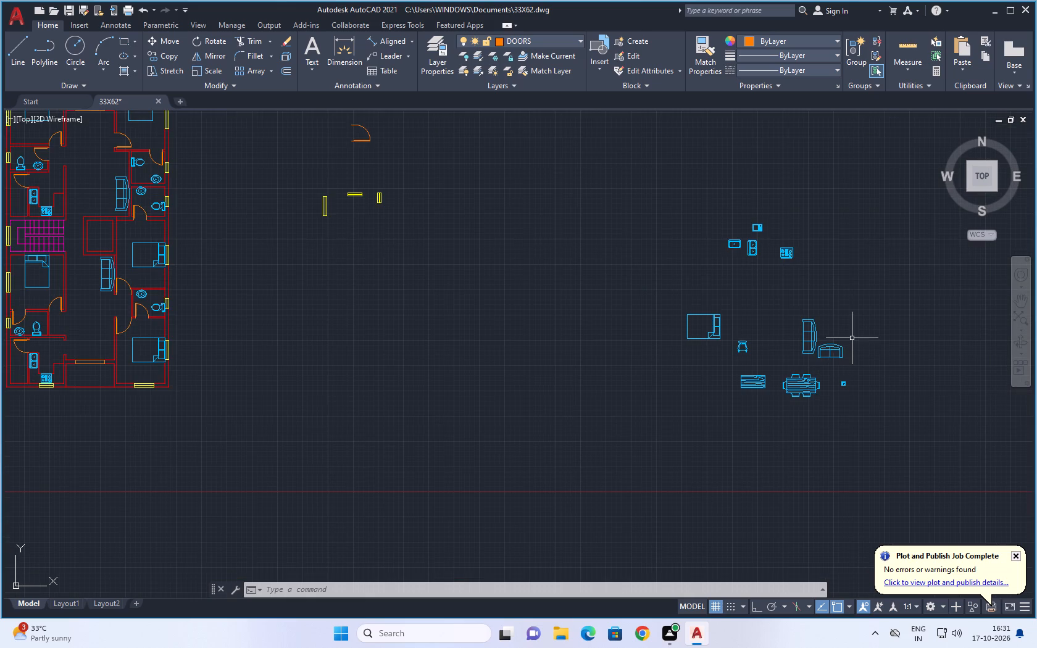
scroll(852, 338, "down", 1)
scroll(852, 338, "up", 1)
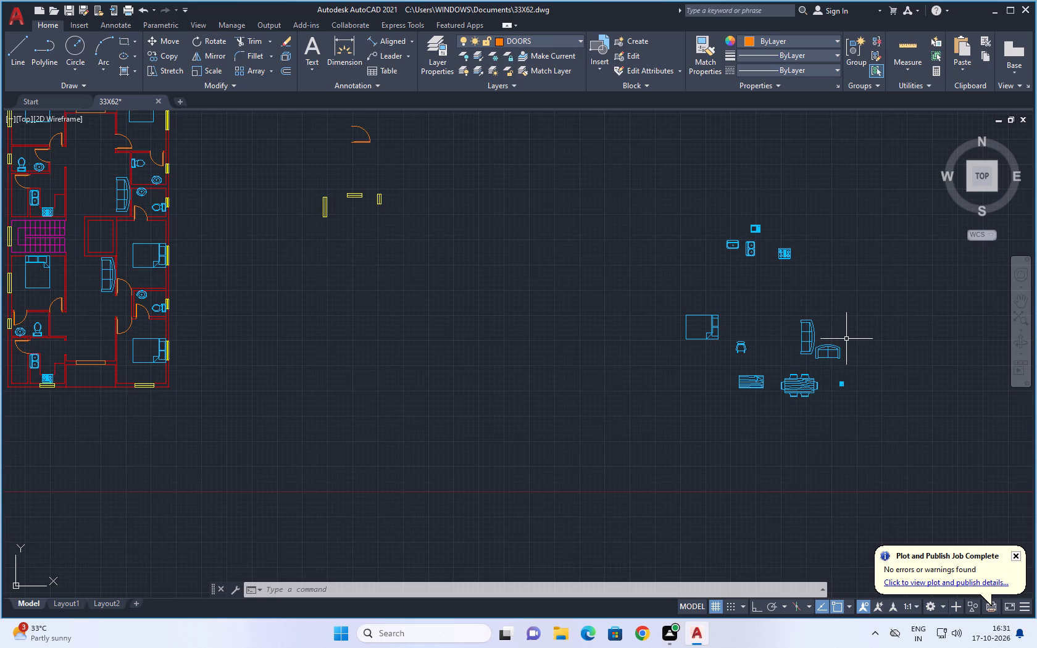
Copy the spare two-seater sofa by the midpoint of its curved back into the northern hall, just northwest of the three-seater sofa.
left_click(846, 338)
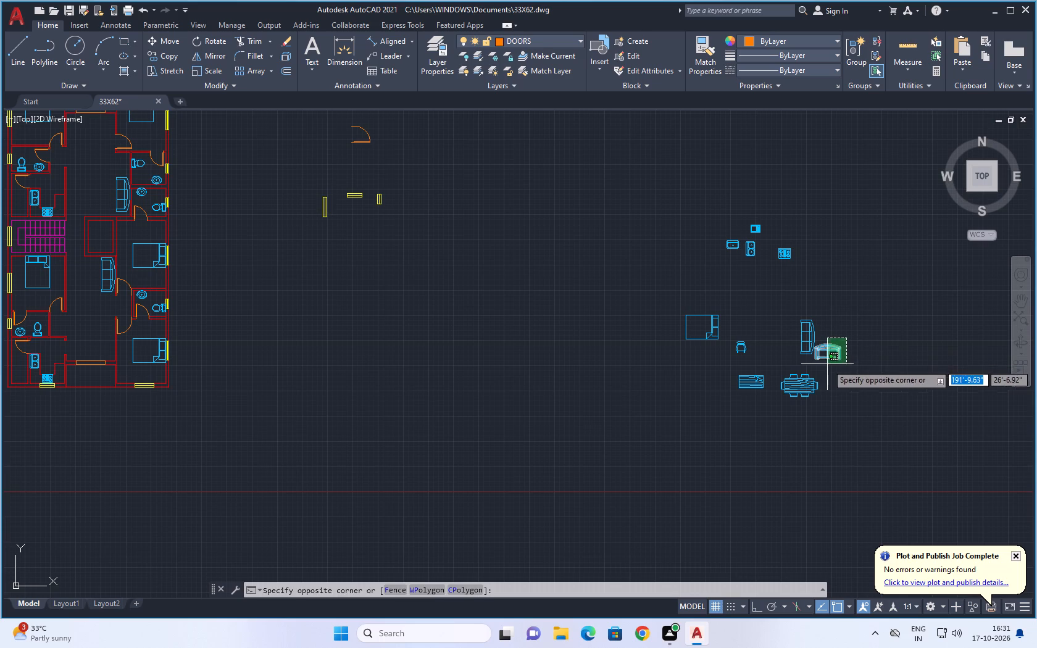
left_click(827, 367)
scroll(830, 354, "up", 1)
type("CO")
key("space")
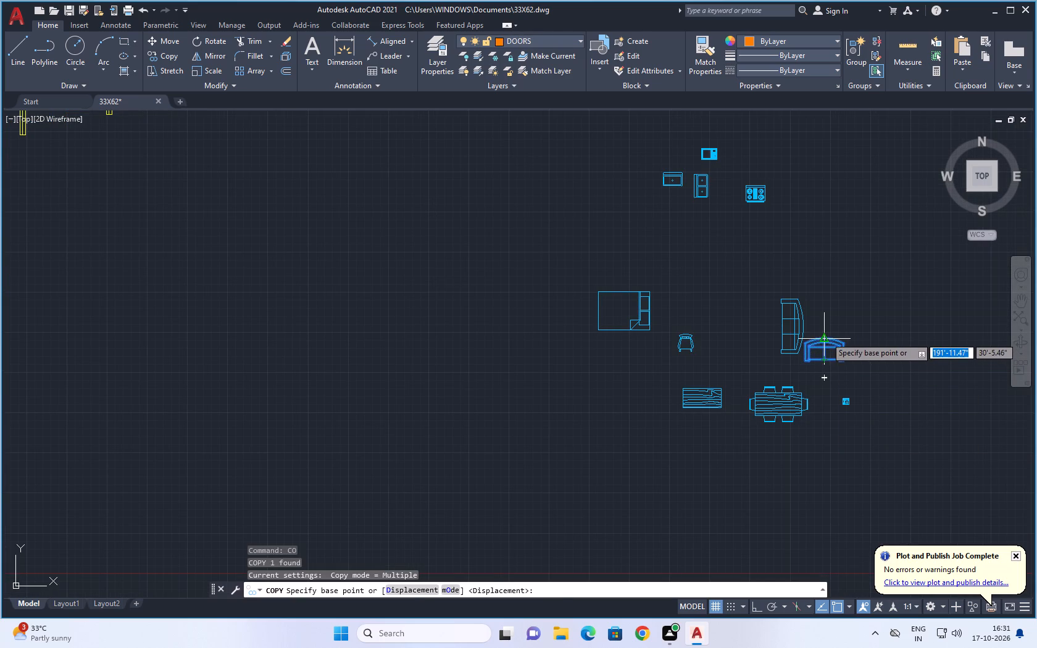
left_click(826, 337)
scroll(449, 313, "down", 3)
middle_click_drag(402, 331, 677, 378)
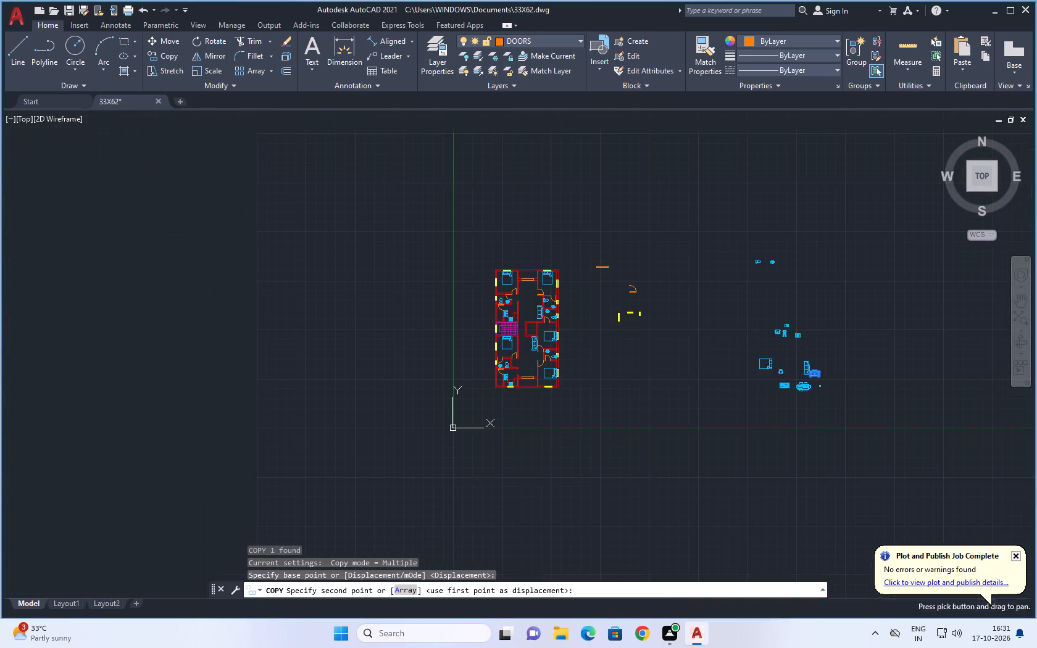
scroll(517, 315, "up", 3)
scroll(560, 280, "up", 2)
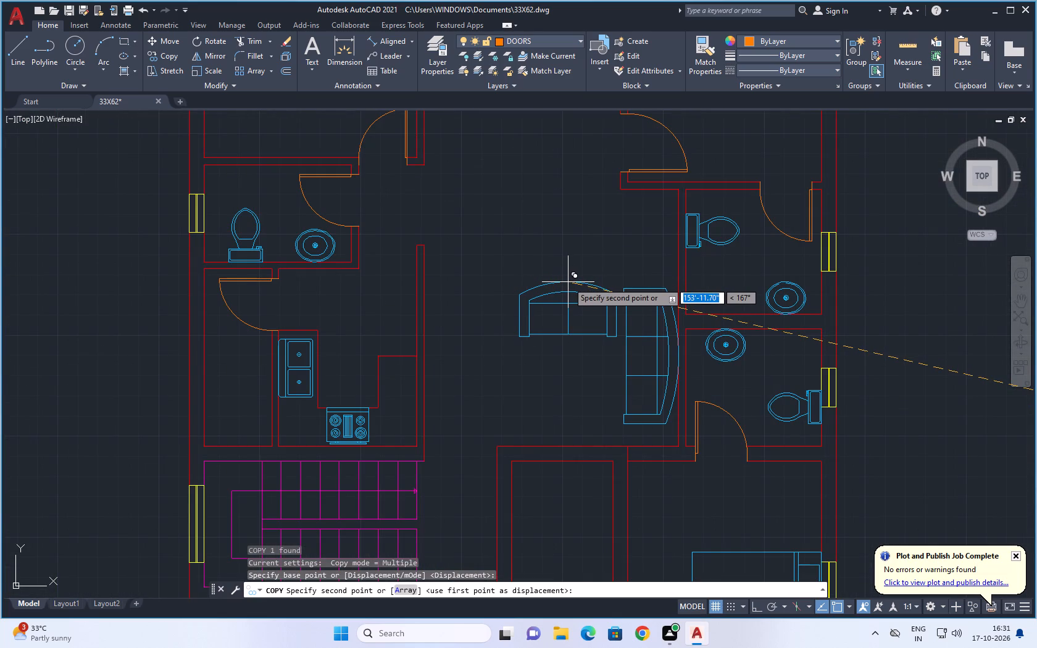
left_click(567, 280)
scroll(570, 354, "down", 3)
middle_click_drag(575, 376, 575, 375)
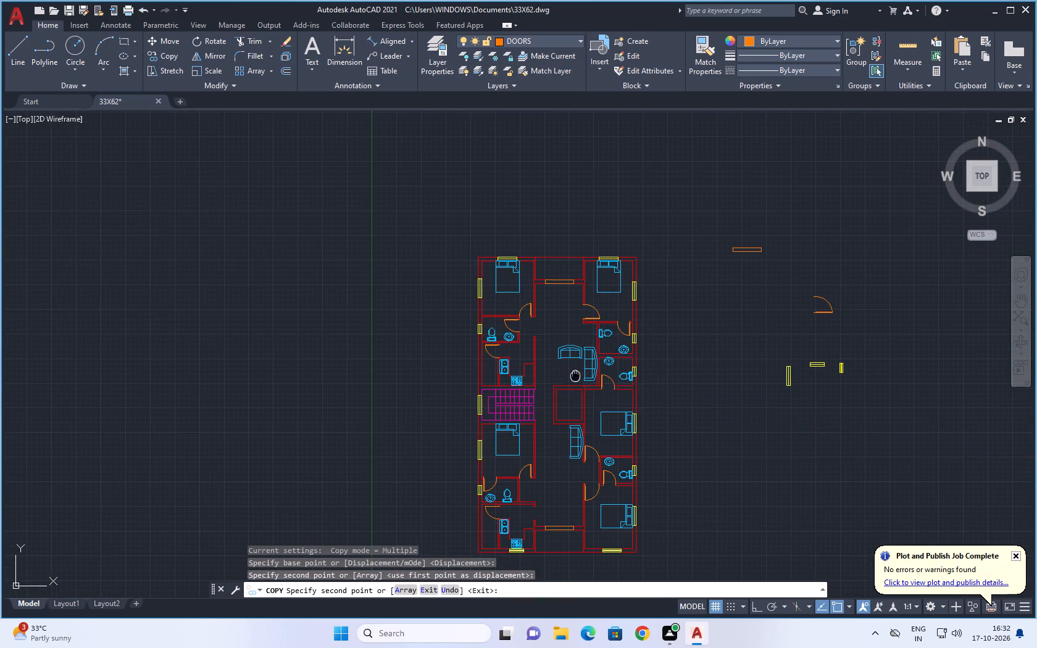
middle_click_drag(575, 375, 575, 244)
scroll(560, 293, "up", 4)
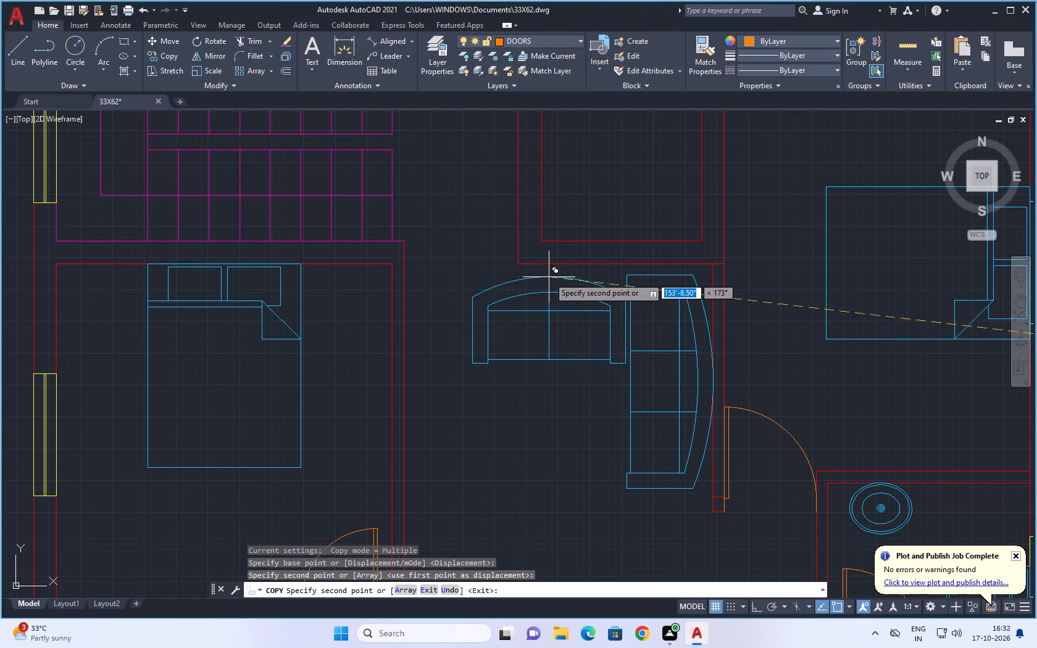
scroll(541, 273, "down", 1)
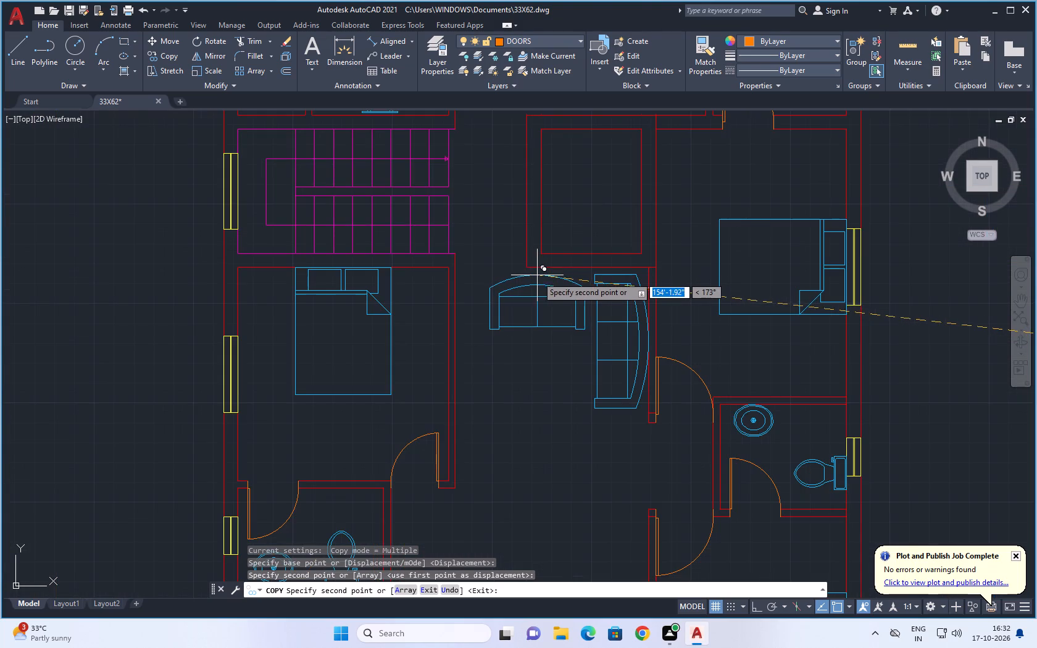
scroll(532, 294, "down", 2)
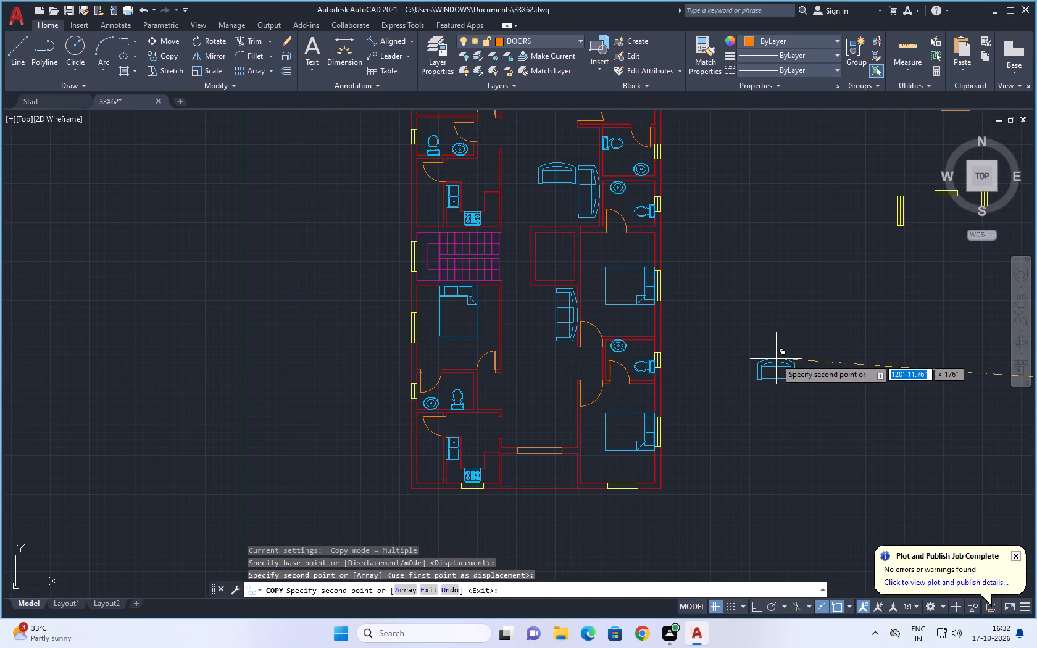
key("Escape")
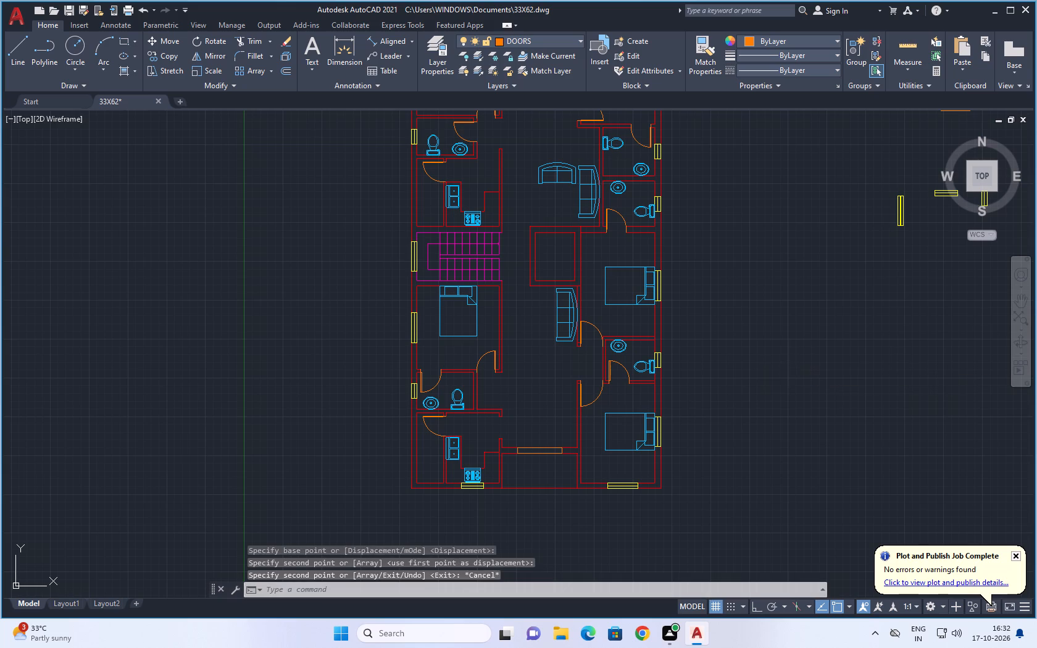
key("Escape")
Copy the spare six-chair dining table from near its centre to the southern end of the southern hall, just inside the entrance door.
scroll(819, 368, "down", 1)
middle_click_drag(796, 363, 439, 326)
scroll(796, 363, "down", 1)
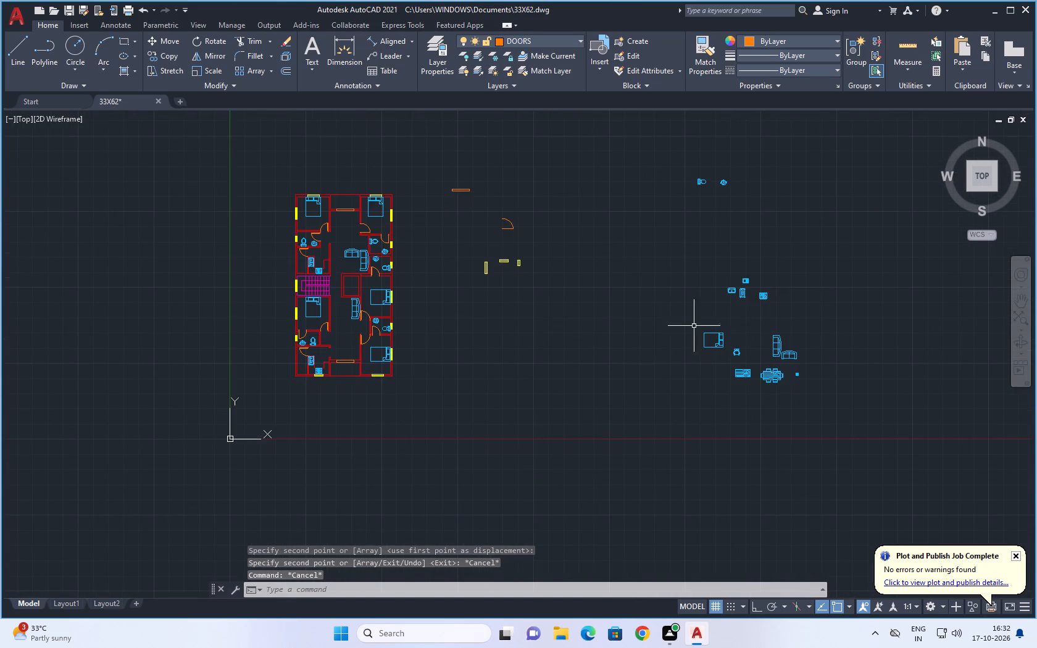
scroll(757, 332, "up", 3)
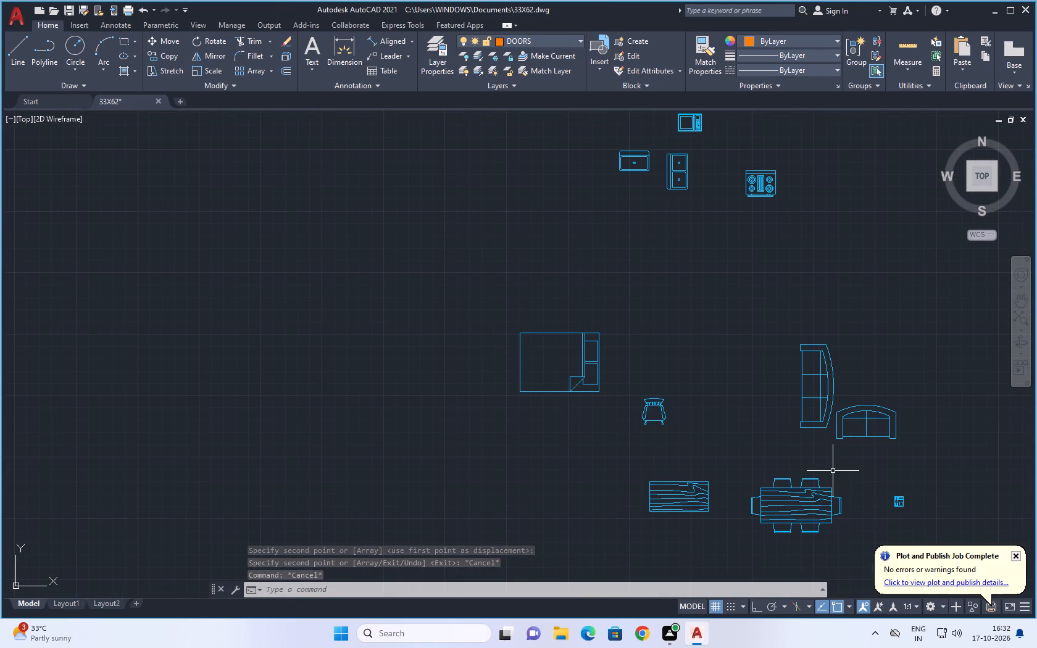
middle_click_drag(825, 463, 783, 344)
left_click(809, 363)
left_click(750, 410)
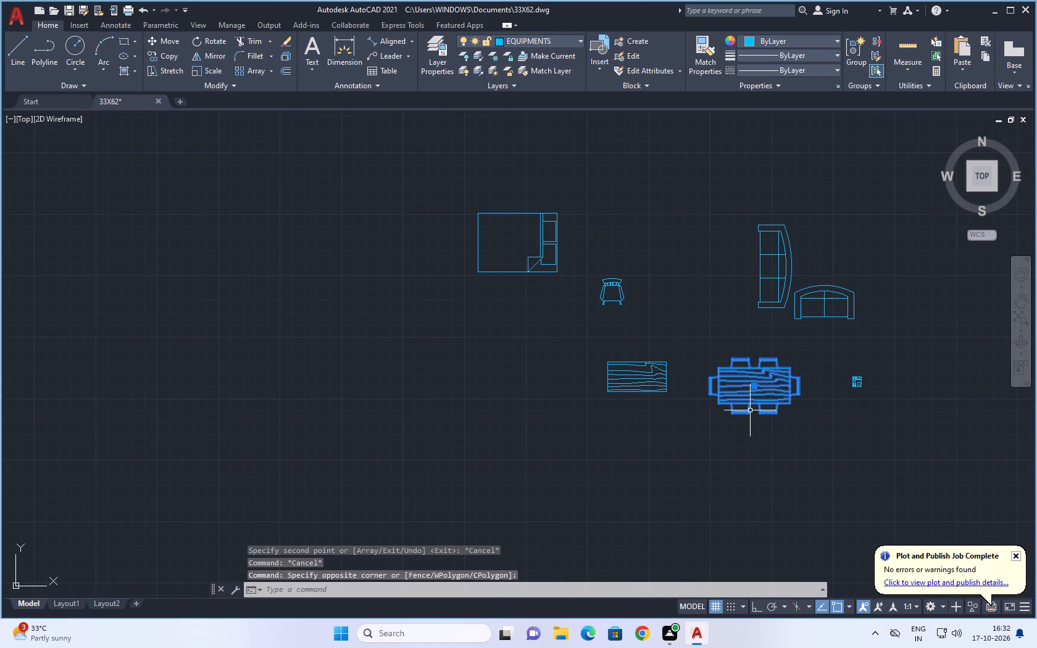
key("c")
key("o")
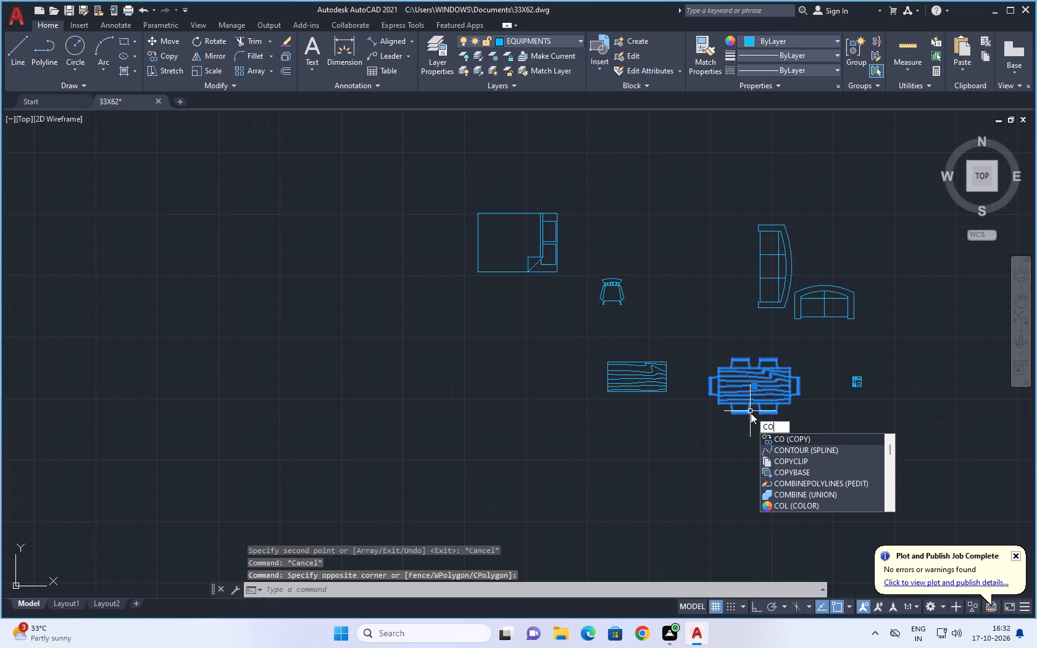
key("space")
left_click(752, 386)
scroll(370, 378, "down", 3)
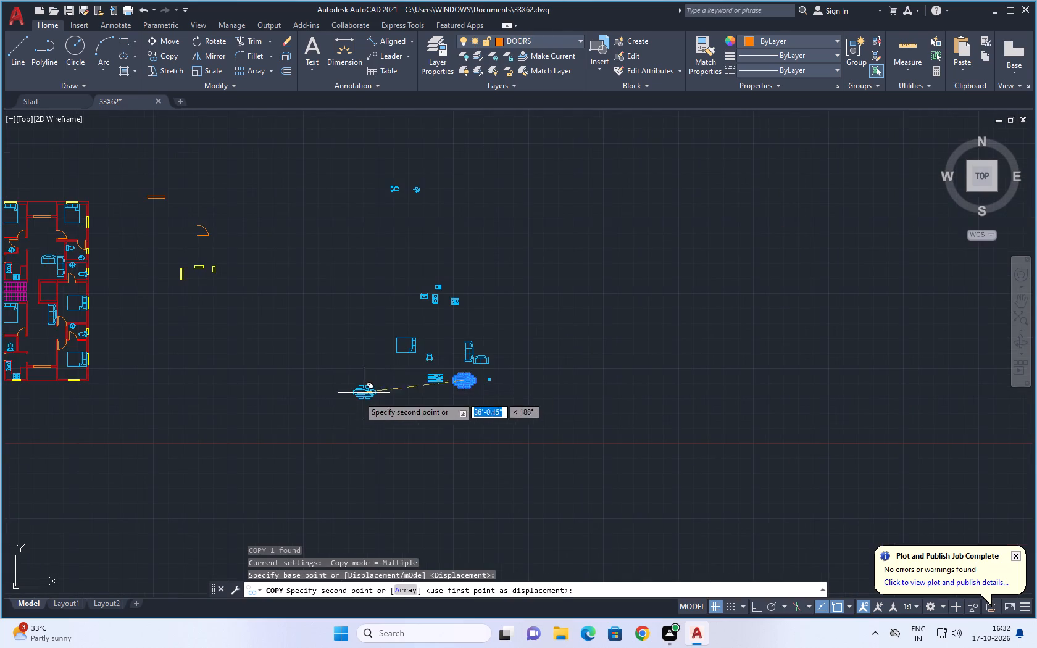
middle_click_drag(361, 405, 732, 392)
middle_click_drag(506, 386, 693, 428)
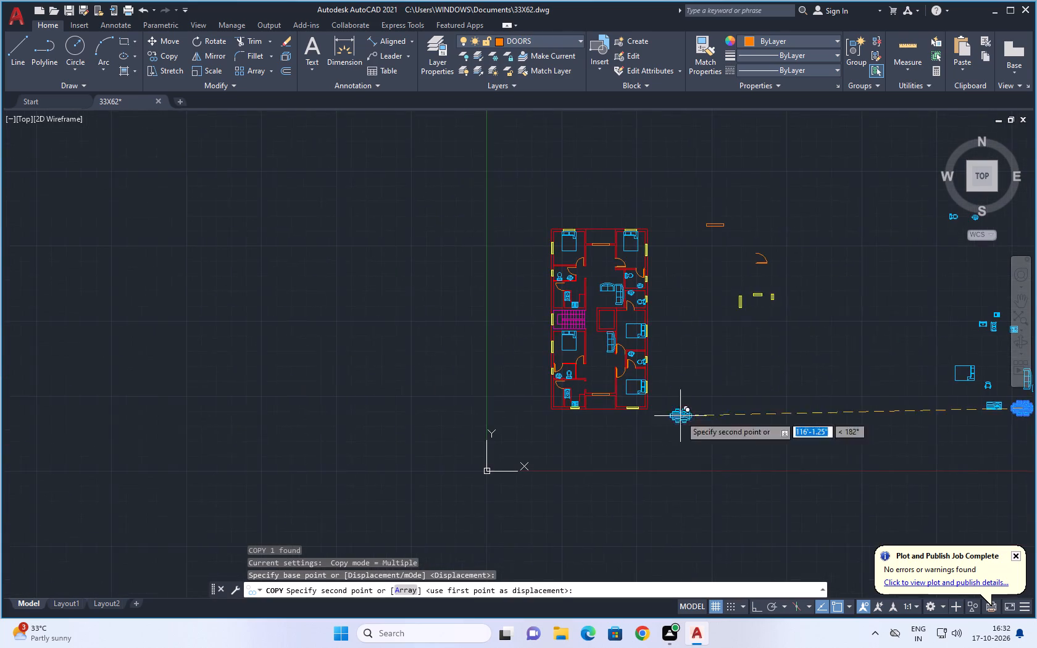
scroll(592, 369, "up", 3)
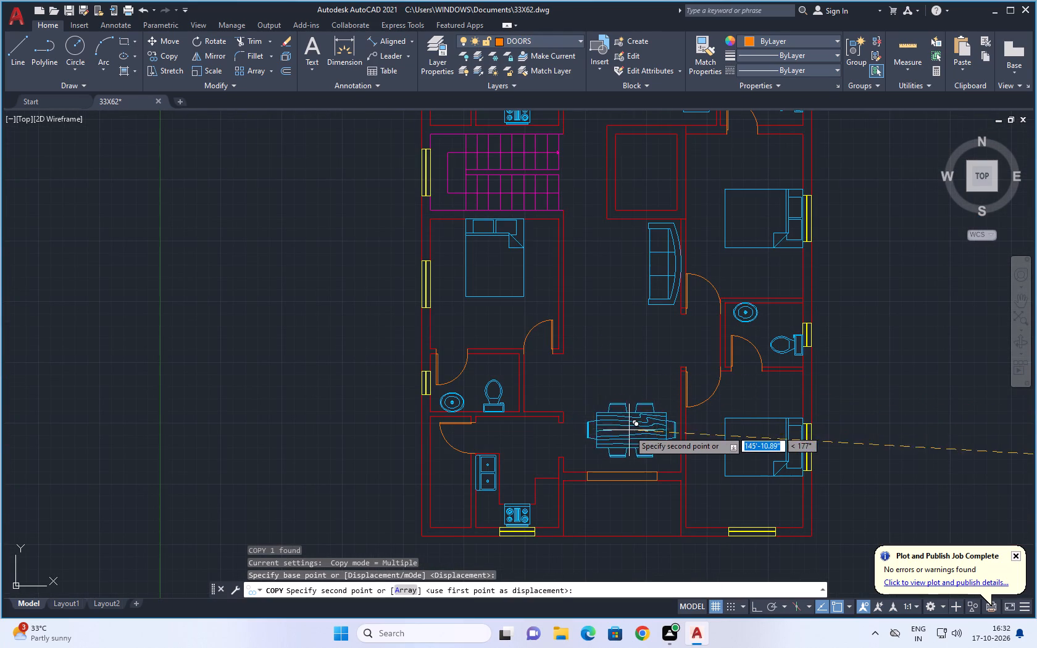
scroll(629, 430, "up", 2)
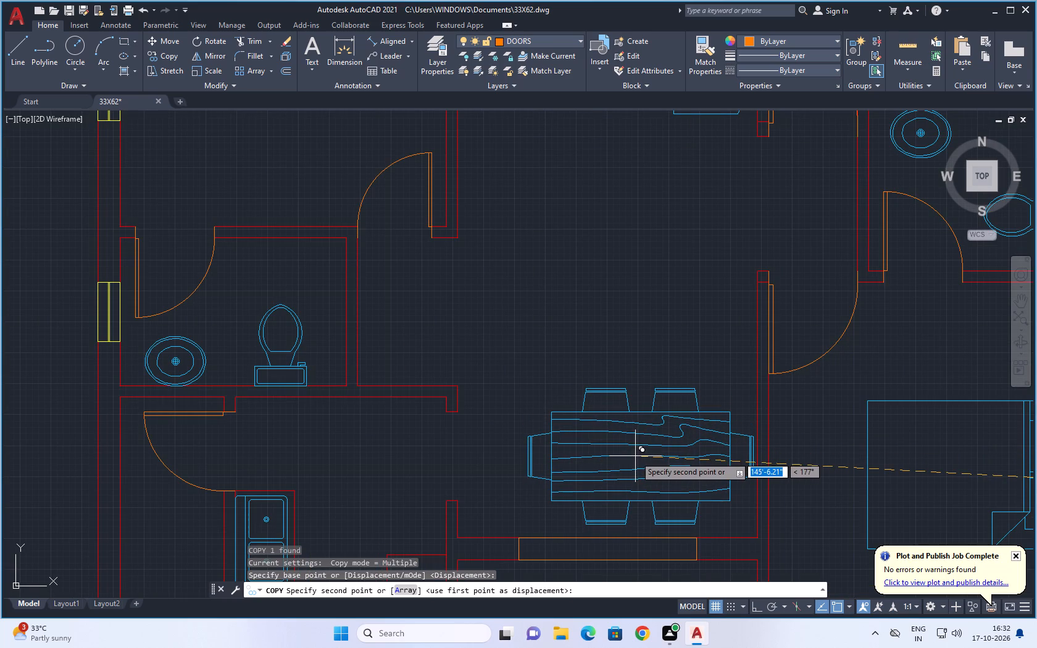
left_click(635, 456)
Place a second dining table copy at the northern end of the northern hall, just south of the entrance door.
scroll(636, 368, "down", 5)
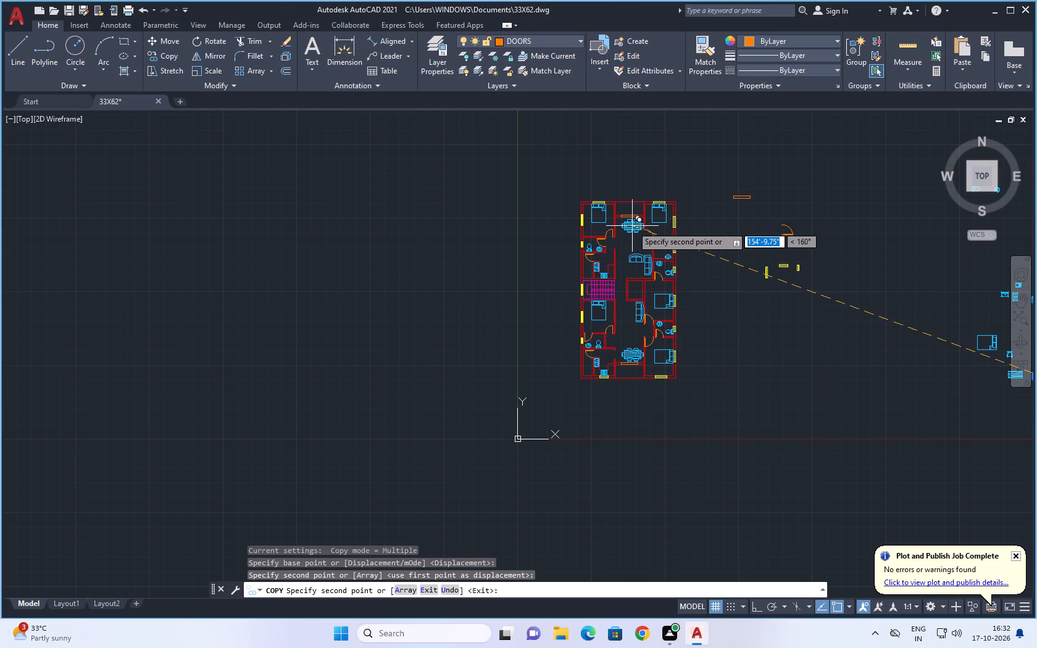
scroll(630, 230, "up", 4)
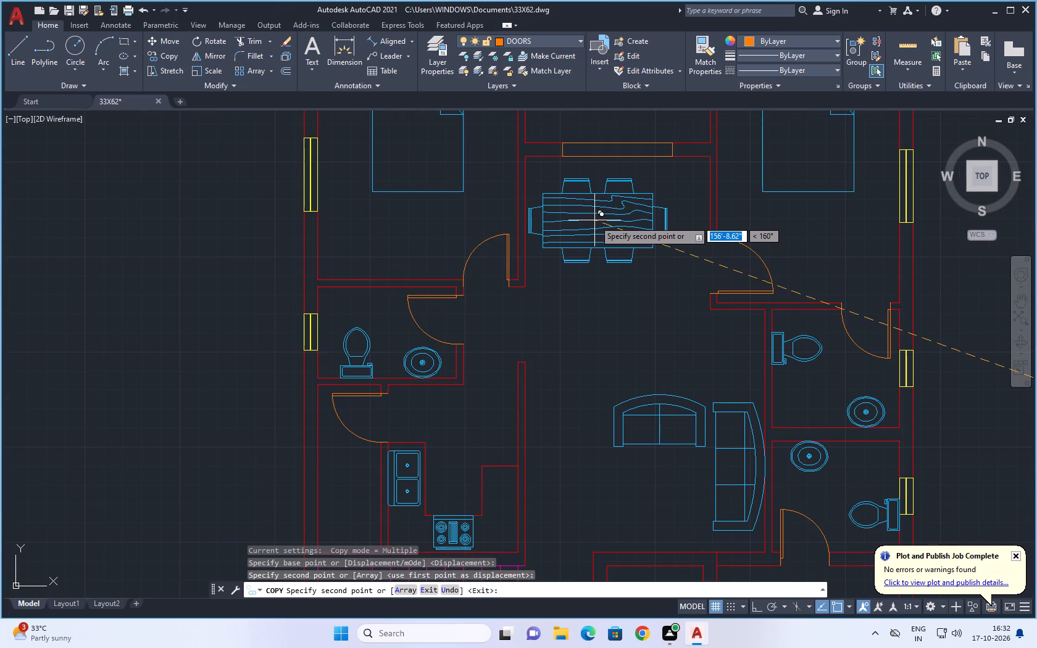
left_click(594, 218)
Review the furnished floor plan and the remaining spare furniture and fixture blocks east of it.
scroll(618, 265, "down", 3)
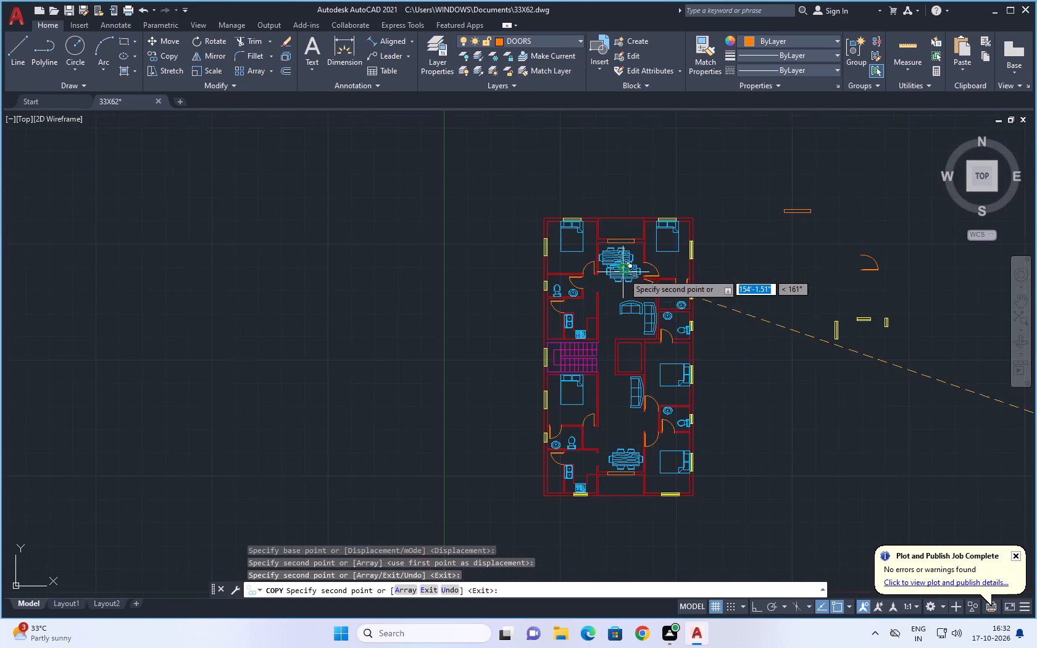
middle_click_drag(762, 343, 711, 265)
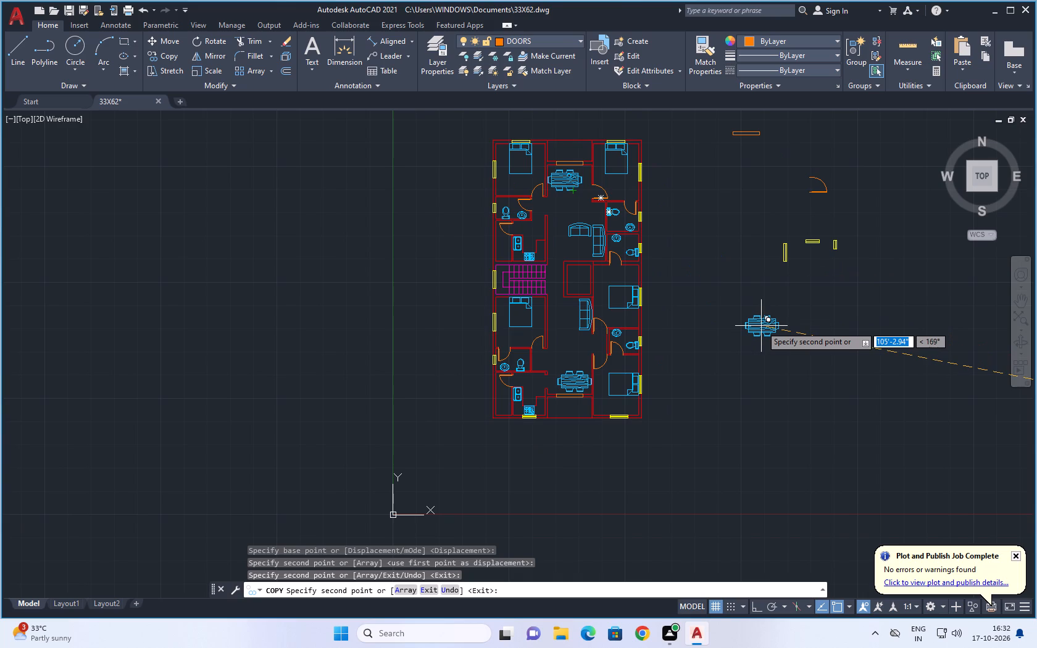
scroll(781, 344, "down", 1)
middle_click_drag(849, 357, 740, 341)
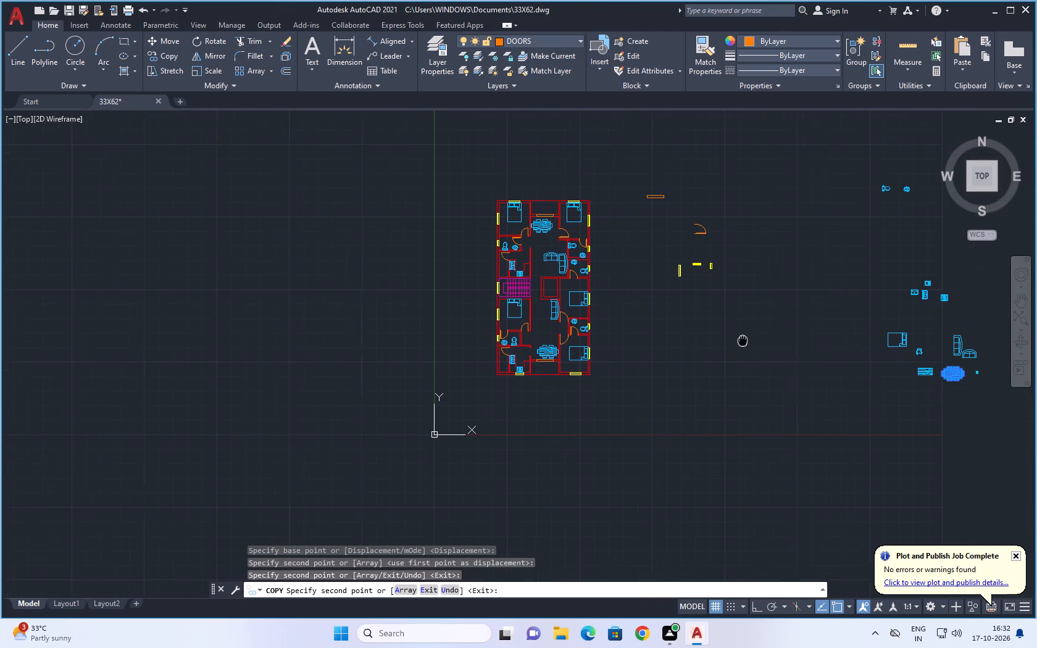
middle_click_drag(740, 341, 739, 341)
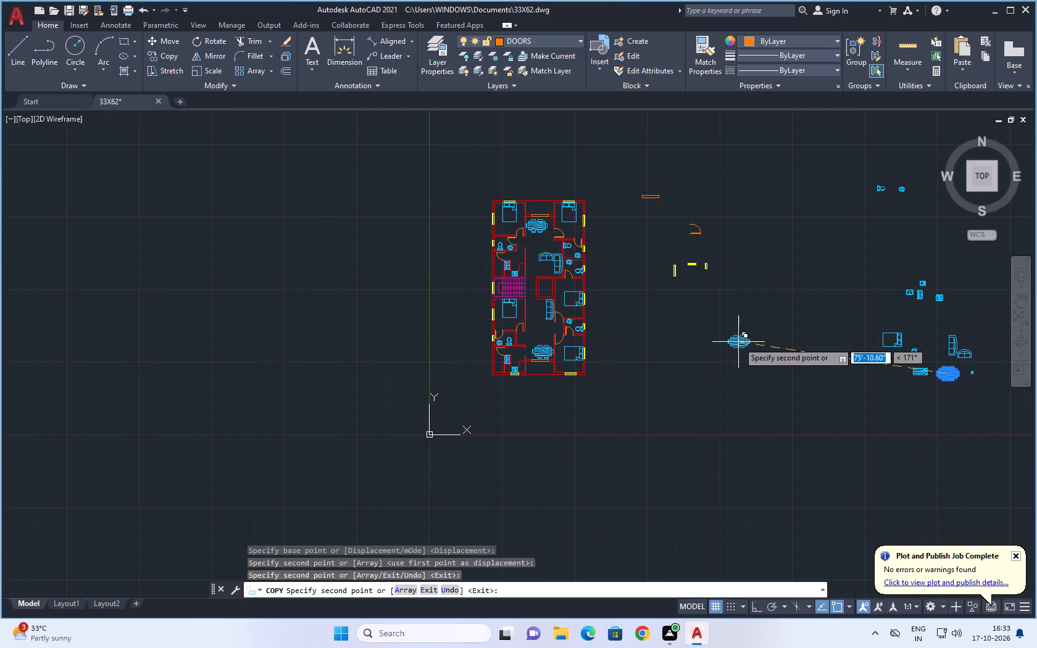
scroll(773, 332, "down", 1)
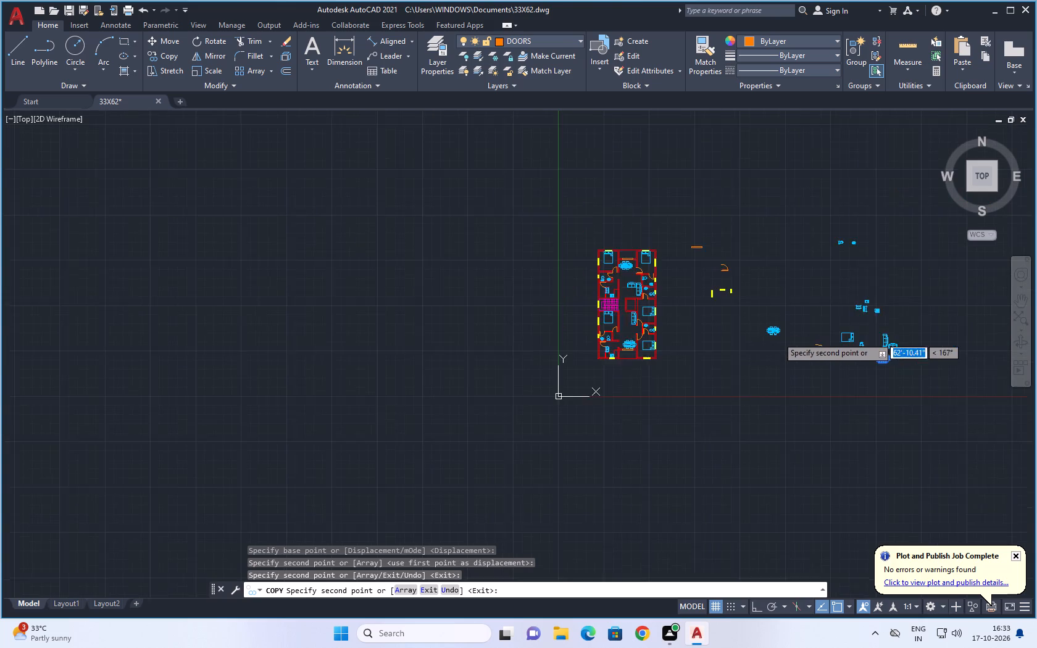
scroll(779, 338, "down", 1)
scroll(839, 375, "up", 3)
middle_click_drag(835, 360, 815, 385)
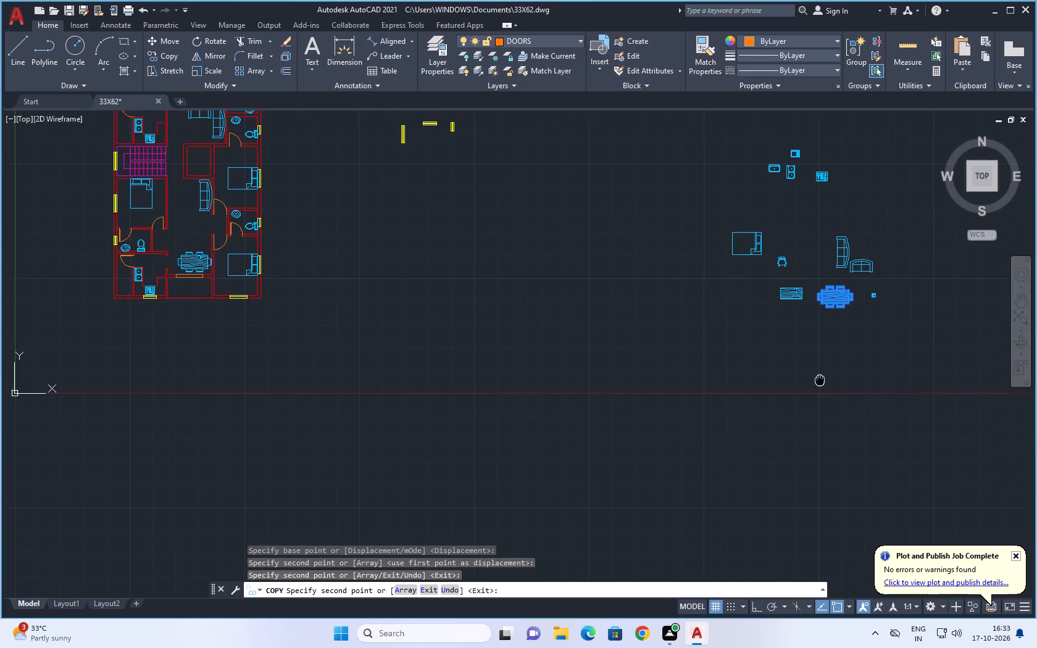
middle_click_drag(815, 385, 791, 413)
scroll(791, 408, "down", 1)
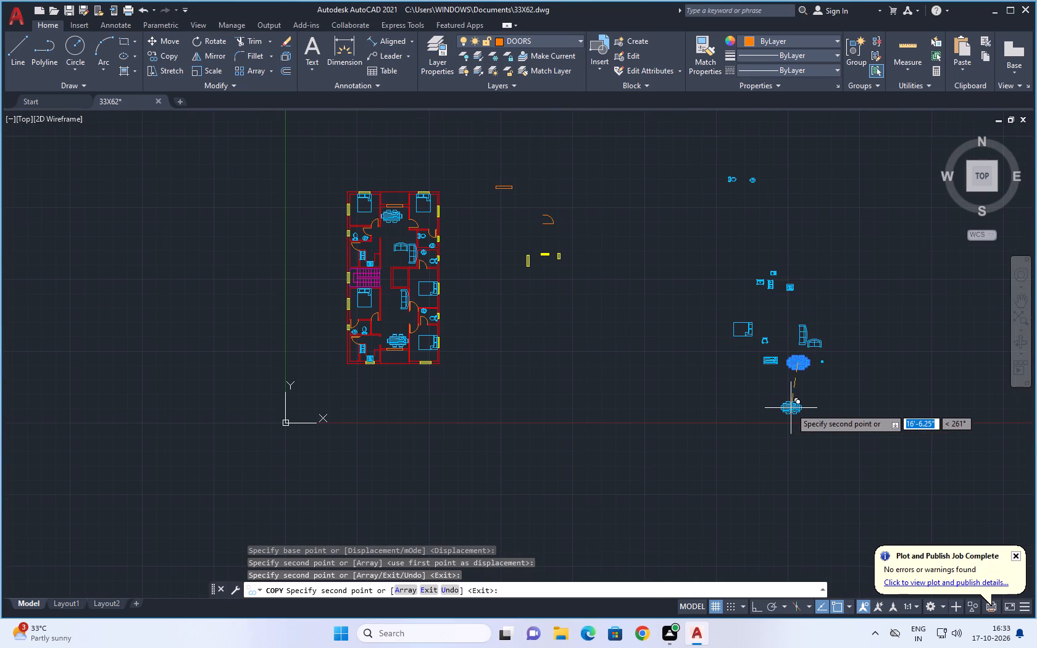
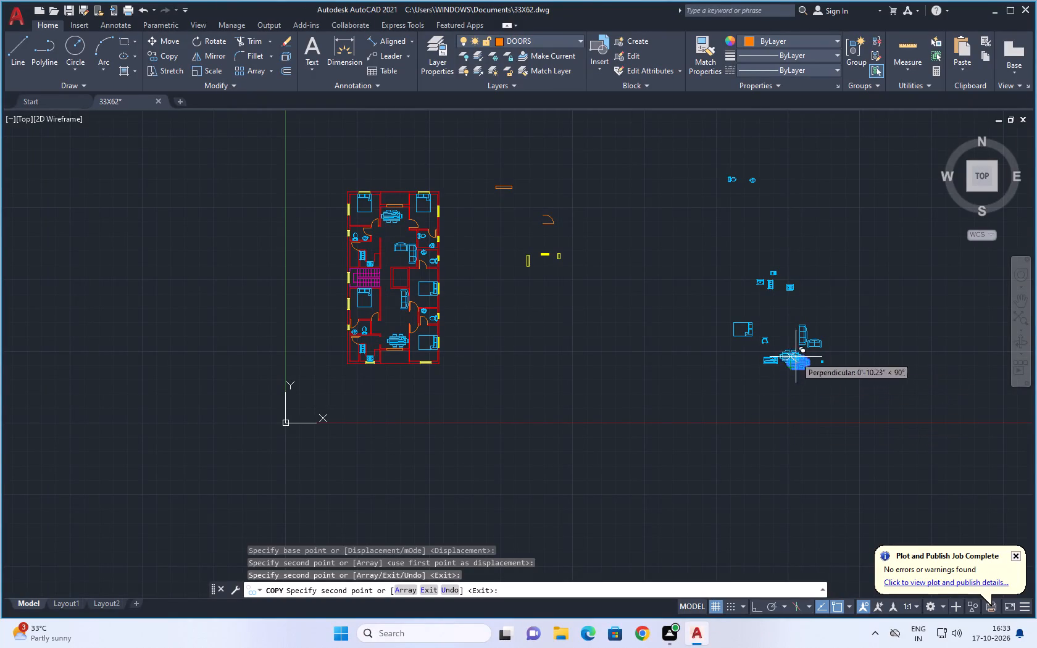
Review the furnished plan and the spare blocks east of it, and end the dining table copying.
scroll(661, 356, "up", 1)
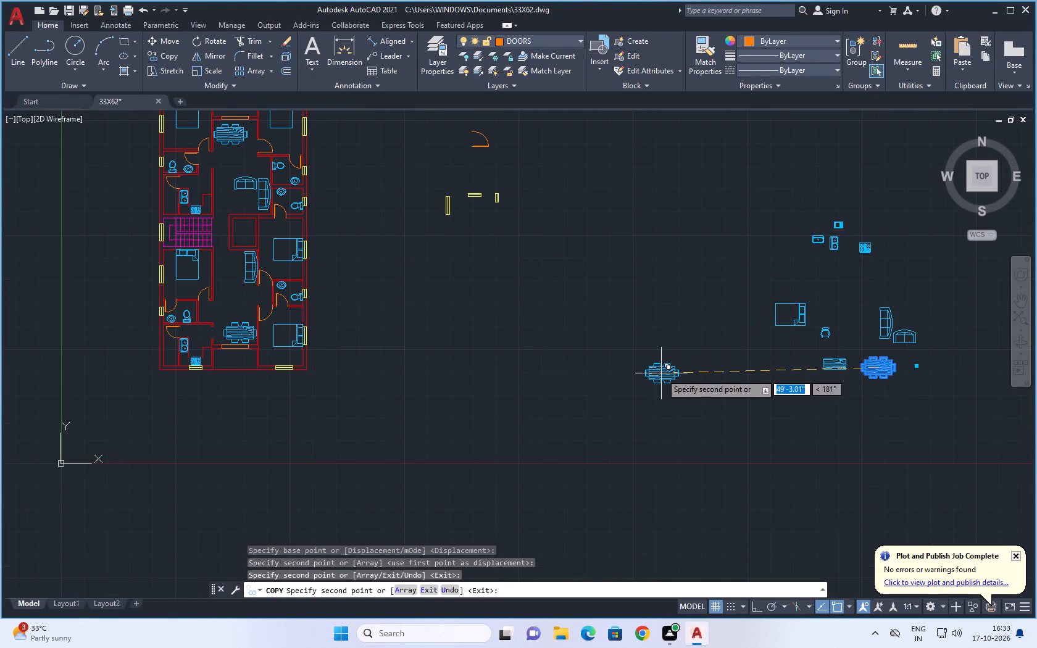
scroll(661, 376, "up", 1)
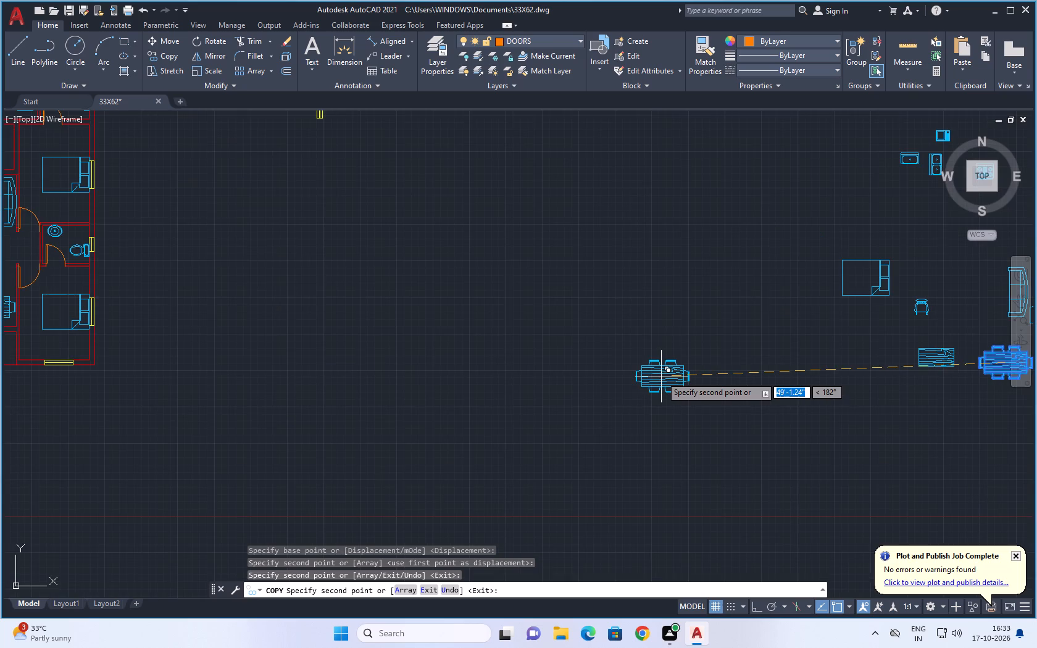
scroll(665, 405, "down", 1)
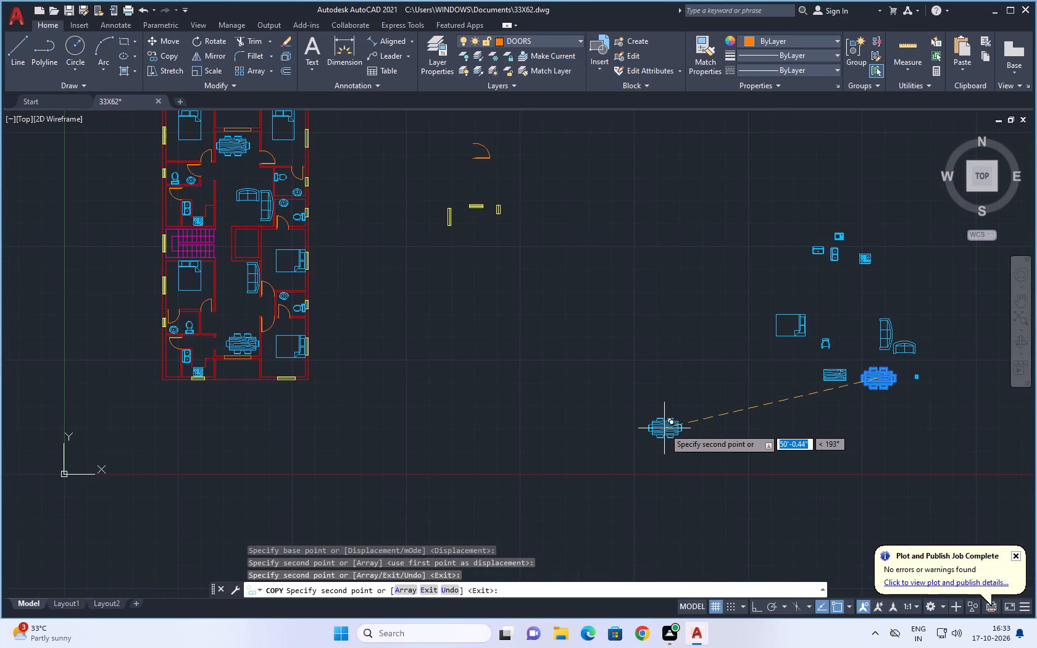
scroll(649, 437, "down", 1)
middle_click_drag(675, 440, 664, 433)
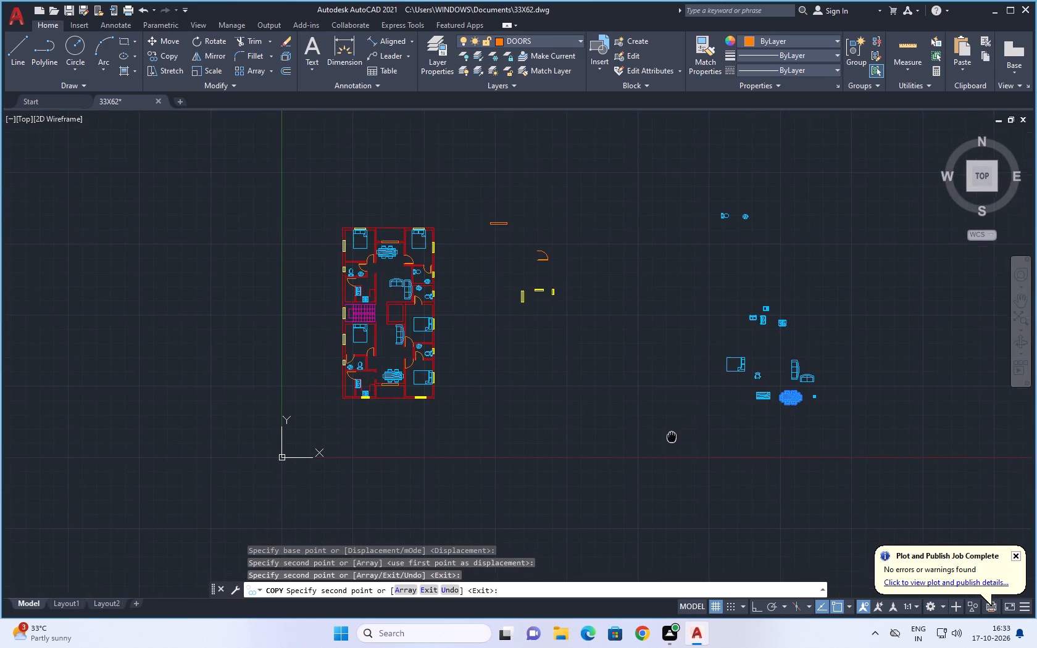
middle_click_drag(664, 433, 548, 366)
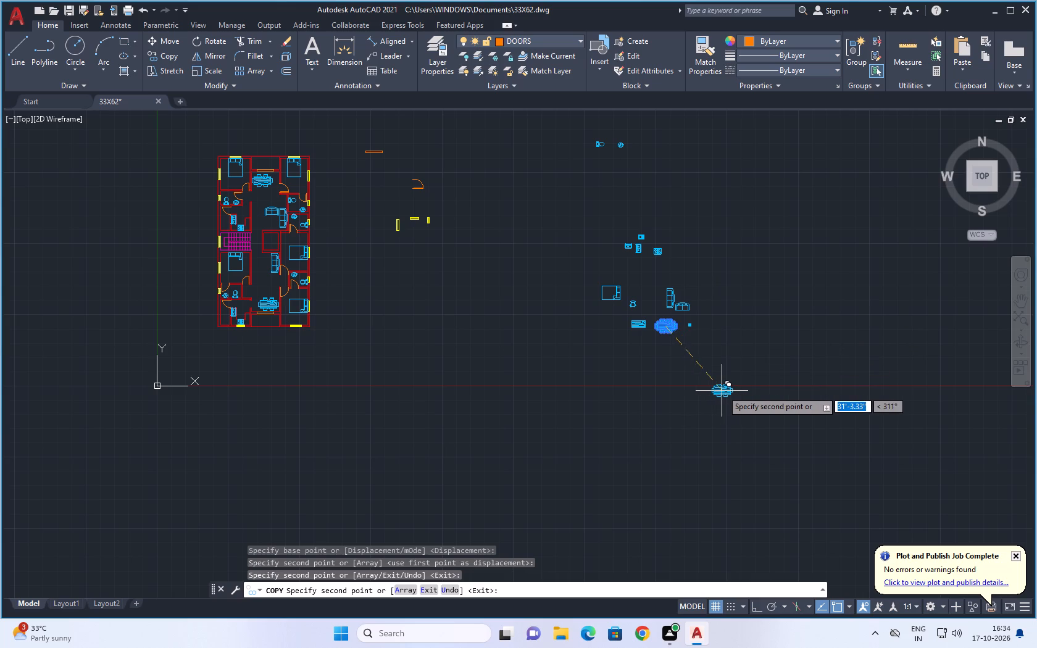
scroll(730, 390, "up", 1)
middle_click_drag(733, 347, 689, 378)
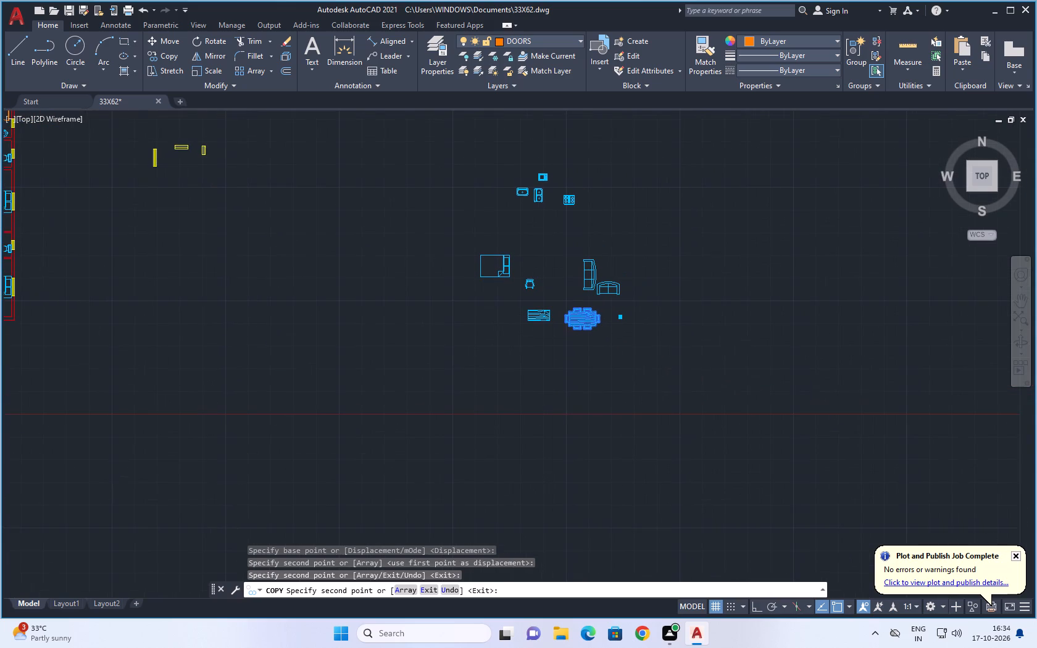
scroll(688, 378, "up", 2)
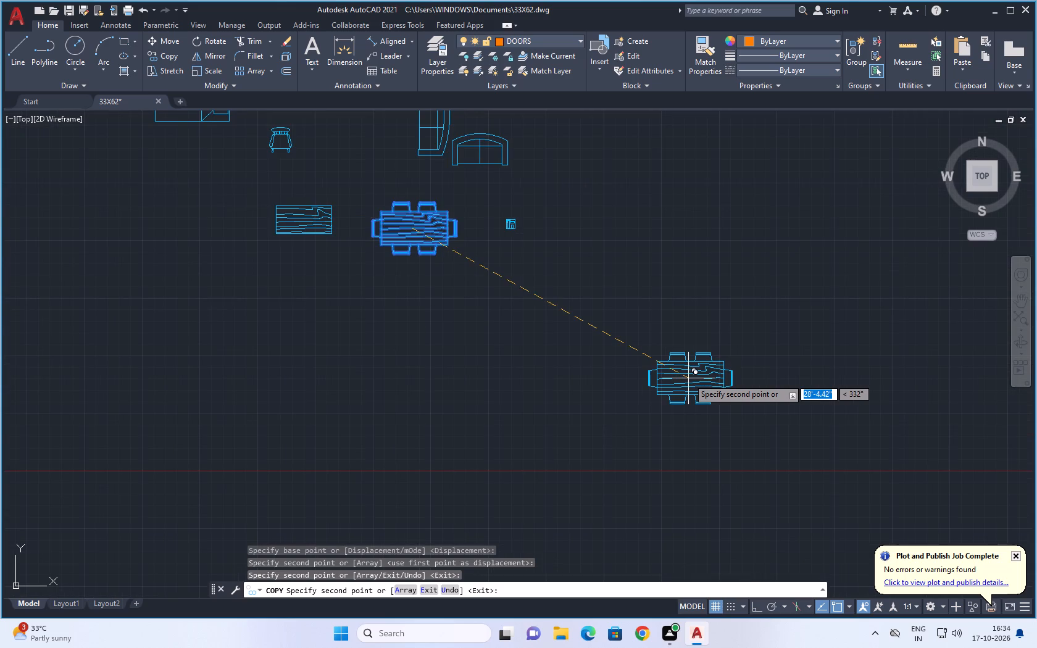
scroll(688, 378, "up", 1)
scroll(706, 381, "down", 1)
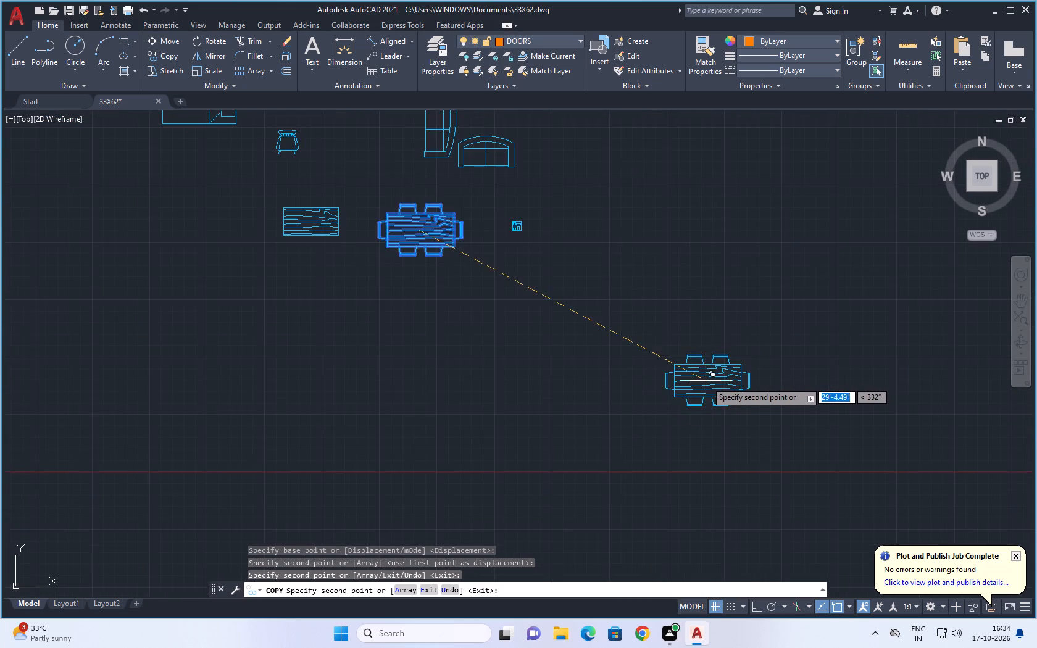
scroll(706, 387, "down", 3)
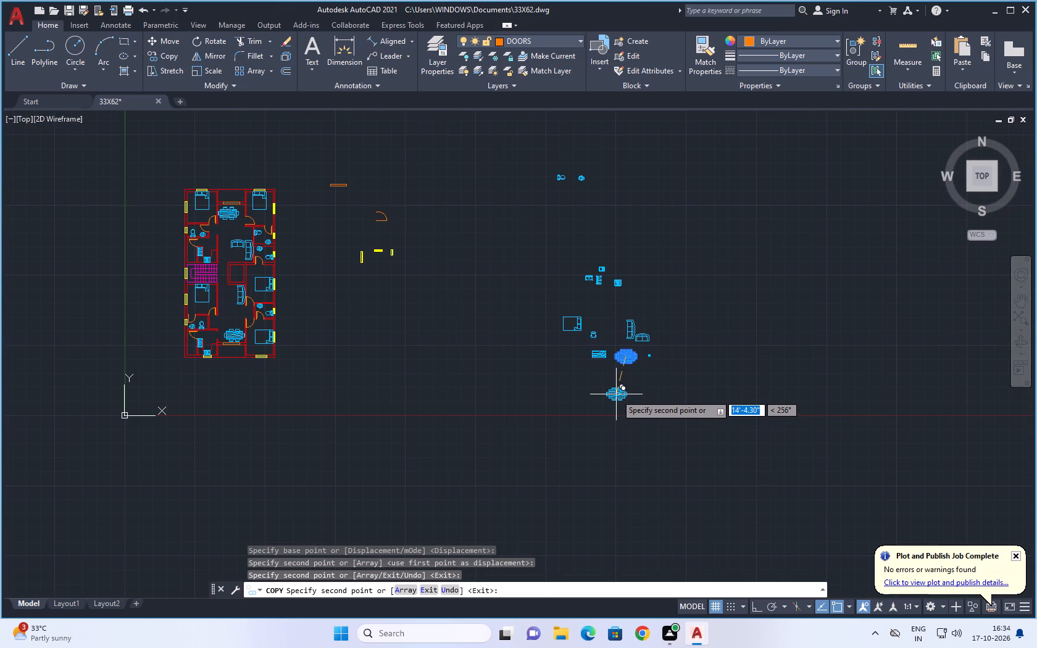
key("Escape")
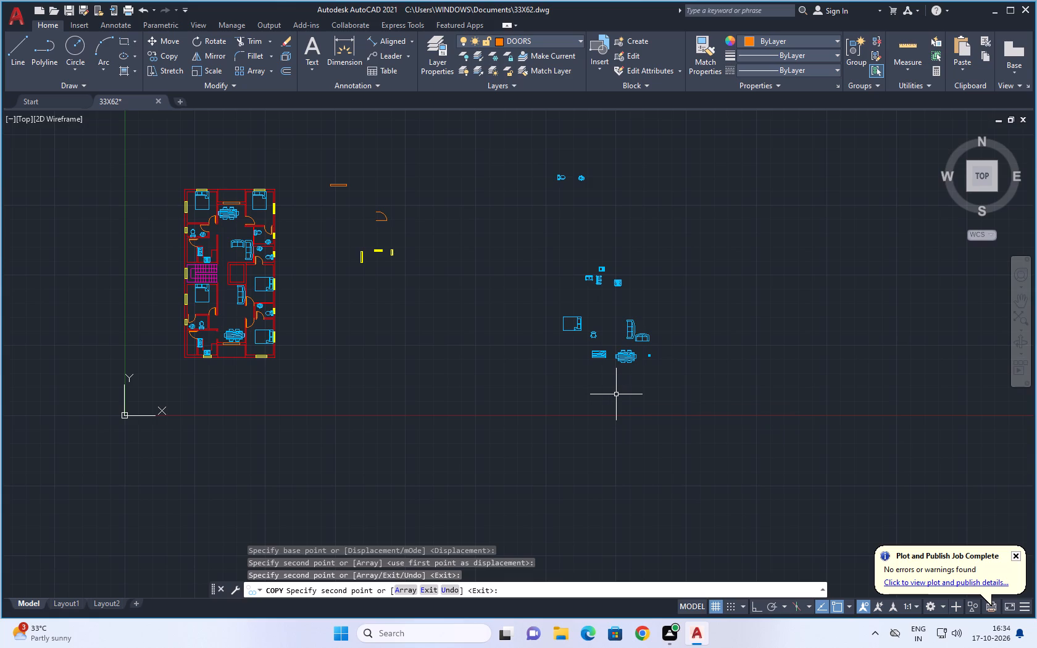
Examine the spare furniture, kitchen and bathroom blocks east of the plan for items still missing from the halls.
scroll(586, 405, "down", 1)
middle_click_drag(628, 394, 572, 321)
scroll(533, 333, "up", 2)
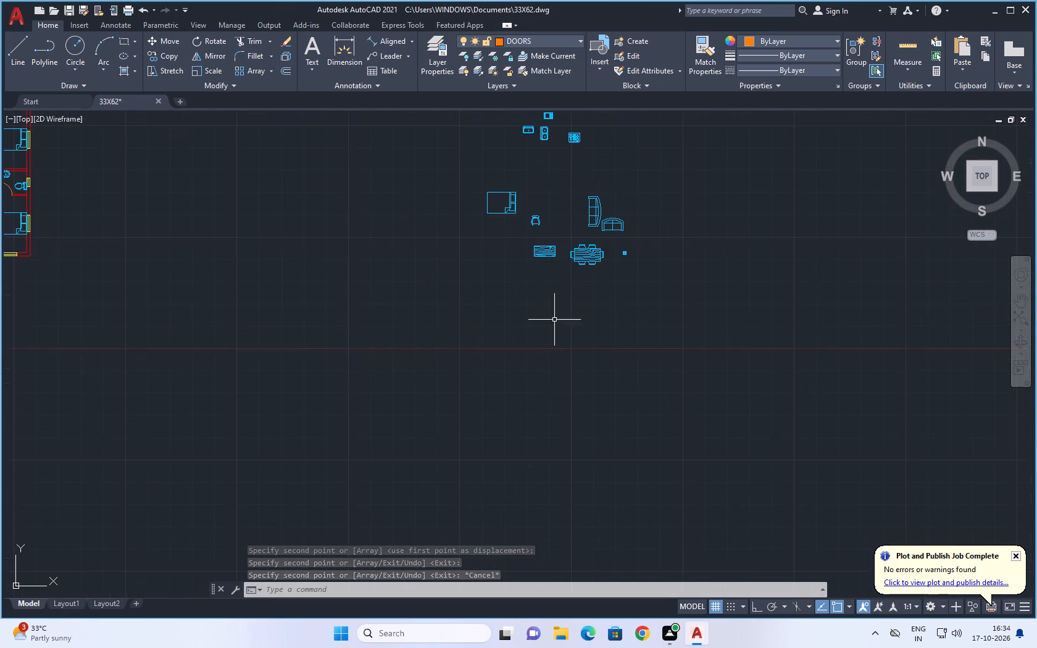
middle_click_drag(564, 308, 520, 471)
scroll(566, 459, "down", 1)
middle_click_drag(625, 430, 659, 363)
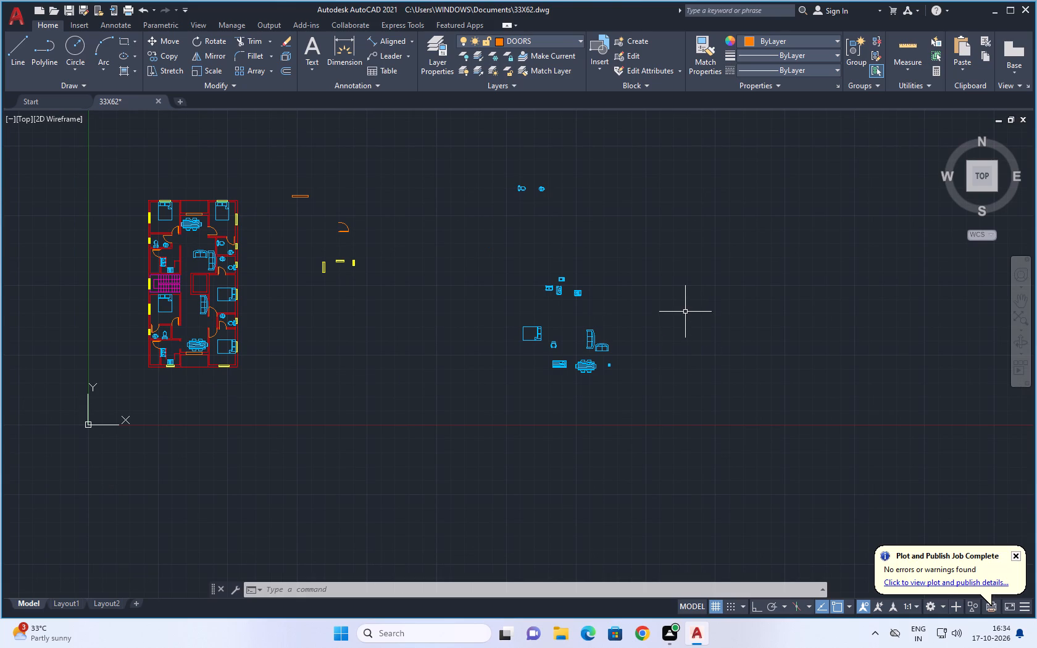
middle_click_drag(652, 275, 688, 367)
scroll(677, 397, "up", 1)
middle_click_drag(669, 405, 761, 280)
scroll(730, 406, "up", 1)
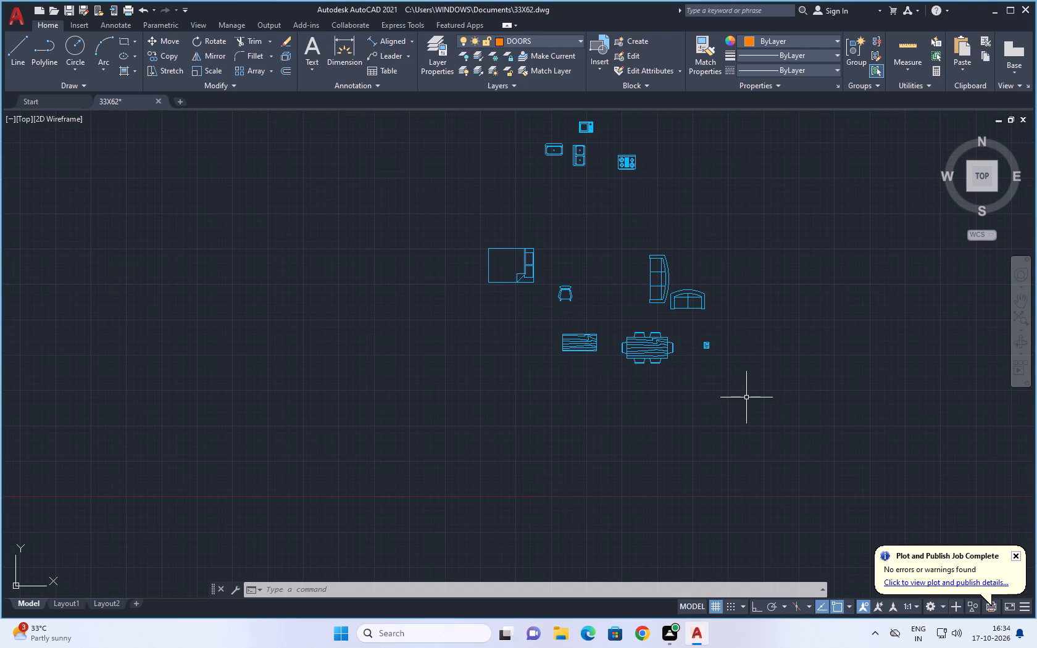
scroll(746, 397, "up", 1)
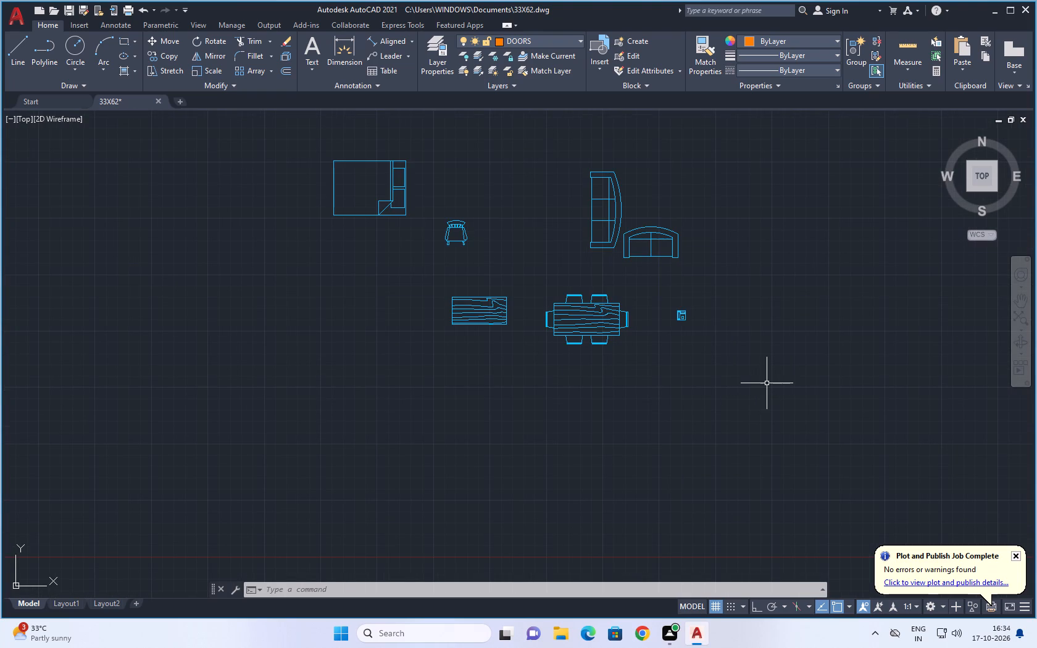
scroll(768, 380, "down", 1)
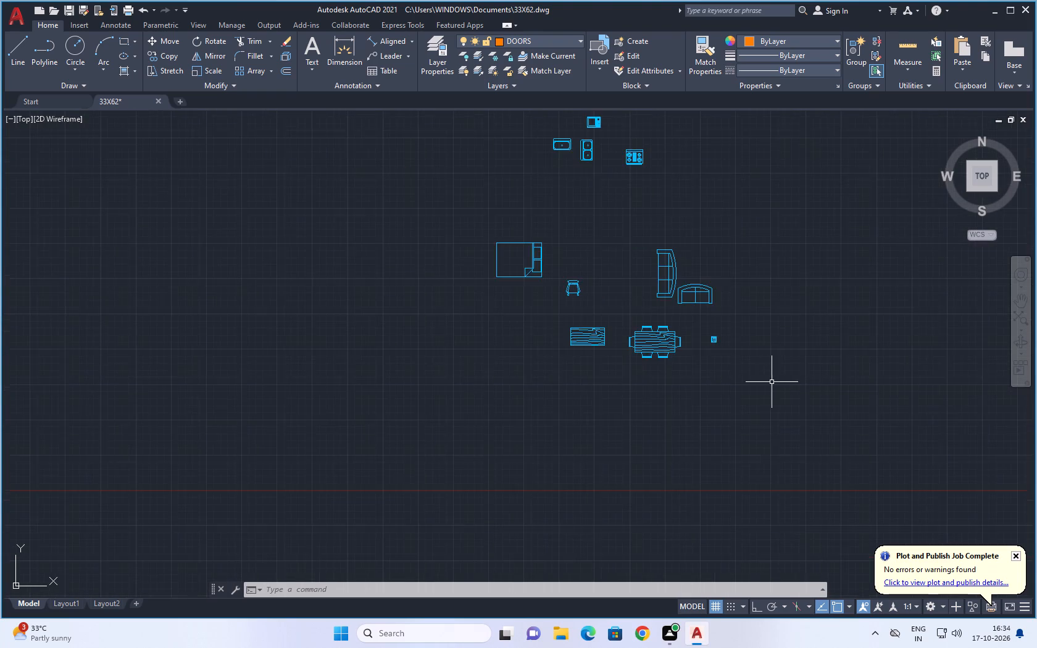
scroll(776, 379, "down", 1)
middle_click_drag(806, 313, 792, 378)
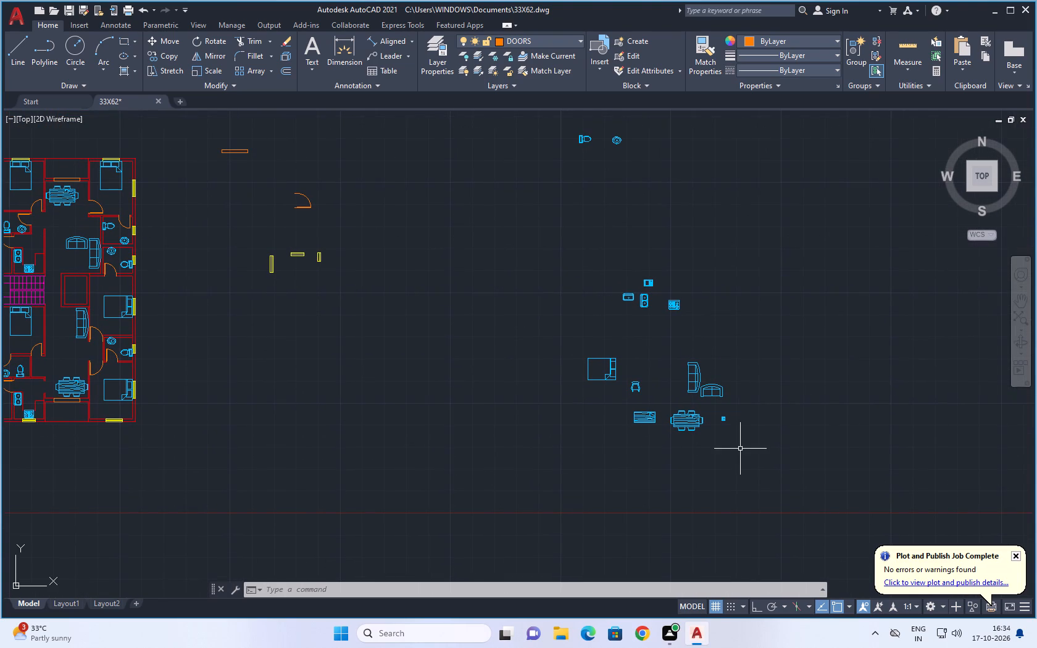
middle_click_drag(752, 433, 759, 420)
scroll(759, 420, "up", 1)
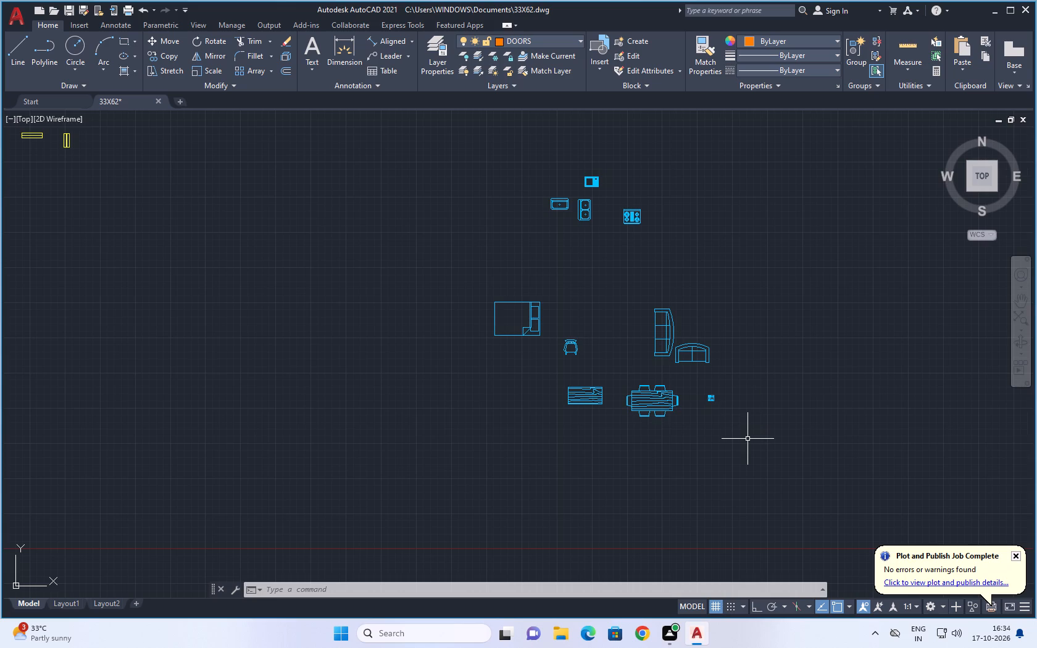
scroll(782, 318, "up", 1)
middle_click_drag(782, 318, 798, 388)
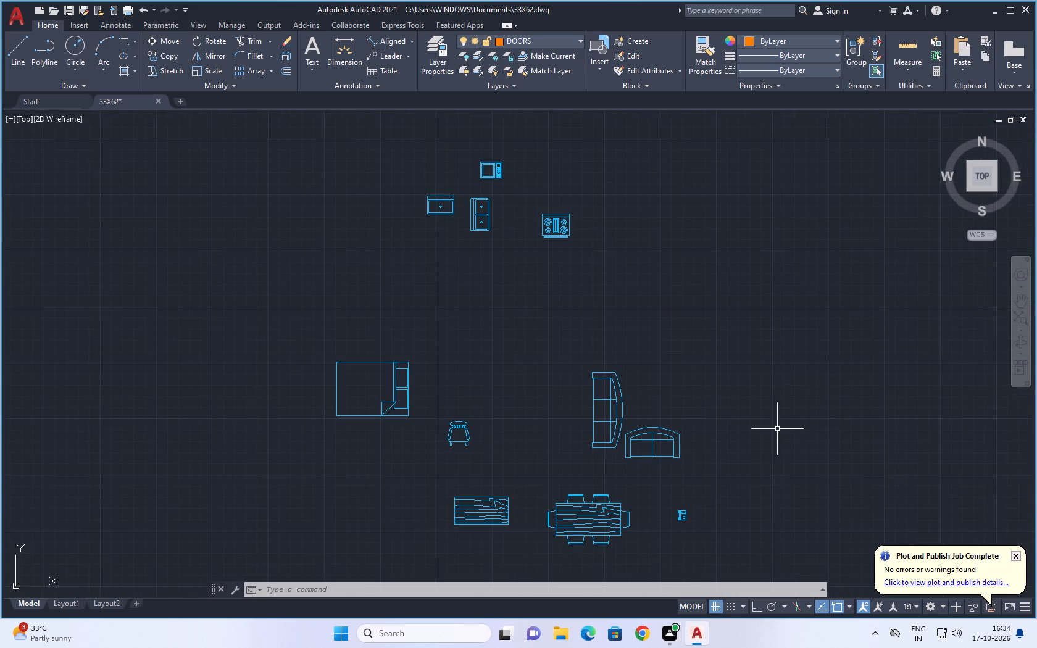
Examine the furnished floor plan's rooms and halls against the spare blocks.
scroll(775, 425, "down", 4)
middle_click_drag(498, 430, 514, 354)
scroll(582, 359, "up", 1)
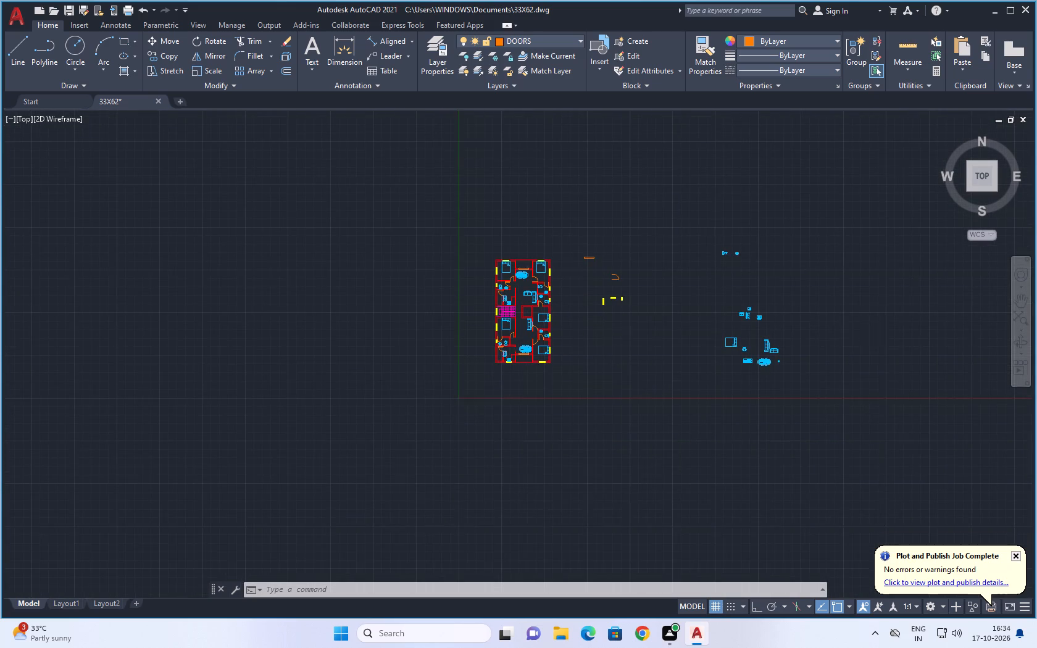
scroll(582, 359, "up", 1)
middle_click_drag(625, 316, 583, 396)
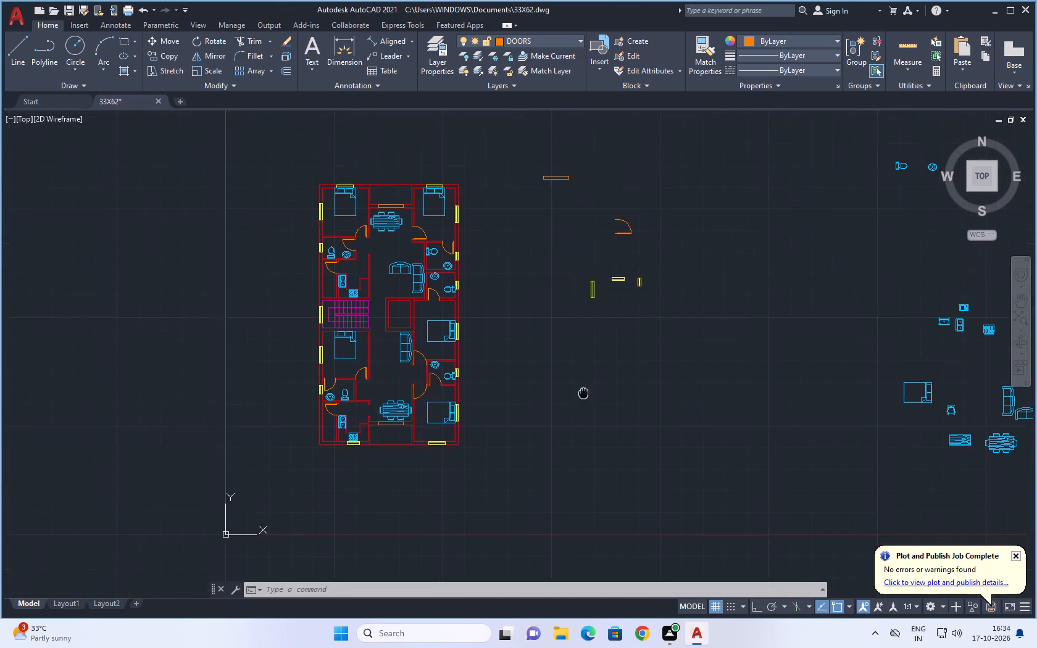
middle_click_drag(583, 396, 577, 423)
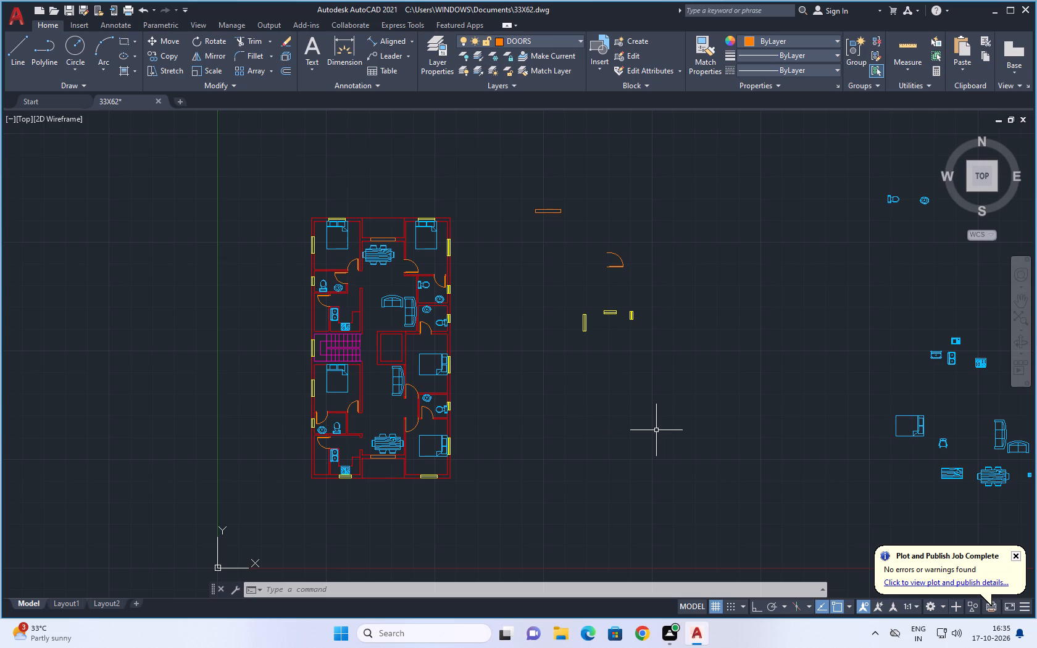
scroll(673, 425, "down", 1)
middle_click_drag(707, 396, 627, 422)
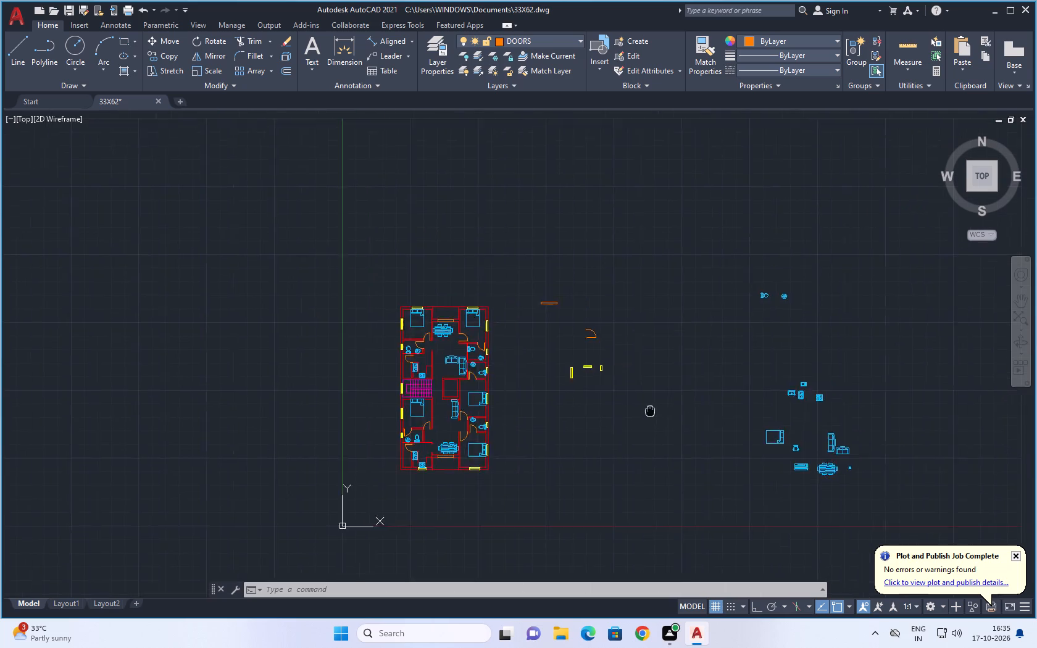
middle_click_drag(627, 422, 556, 441)
middle_click_drag(625, 428, 539, 307)
Rotate the spare chairless wooden table, west of the spare dining table, by 270° about its southwest corner.
scroll(605, 292, "up", 3)
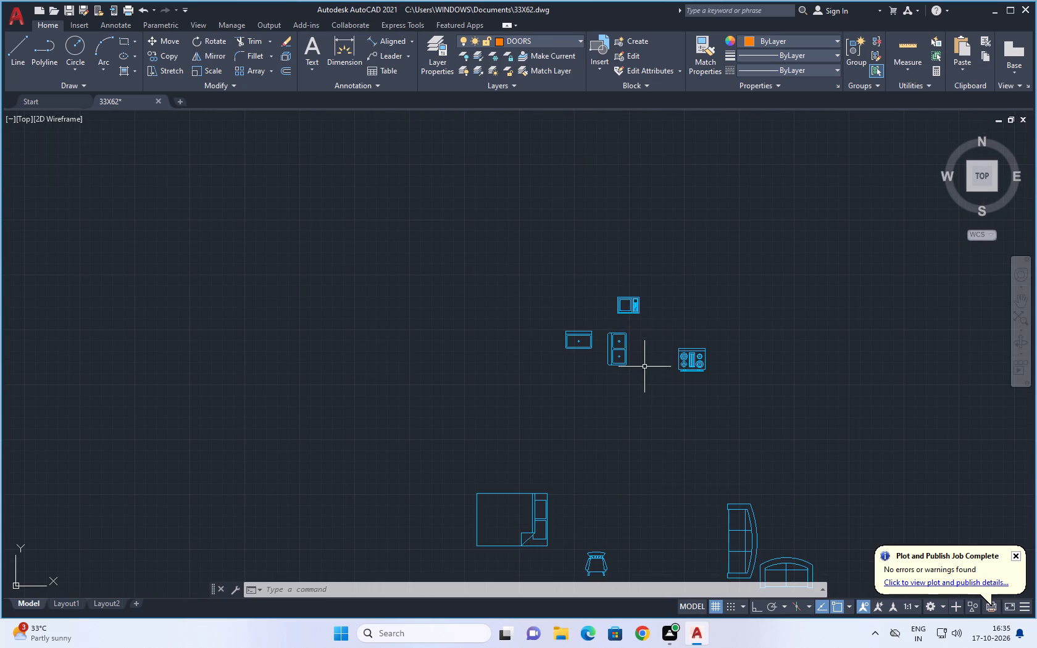
middle_click_drag(645, 371, 609, 244)
middle_click_drag(623, 385, 587, 272)
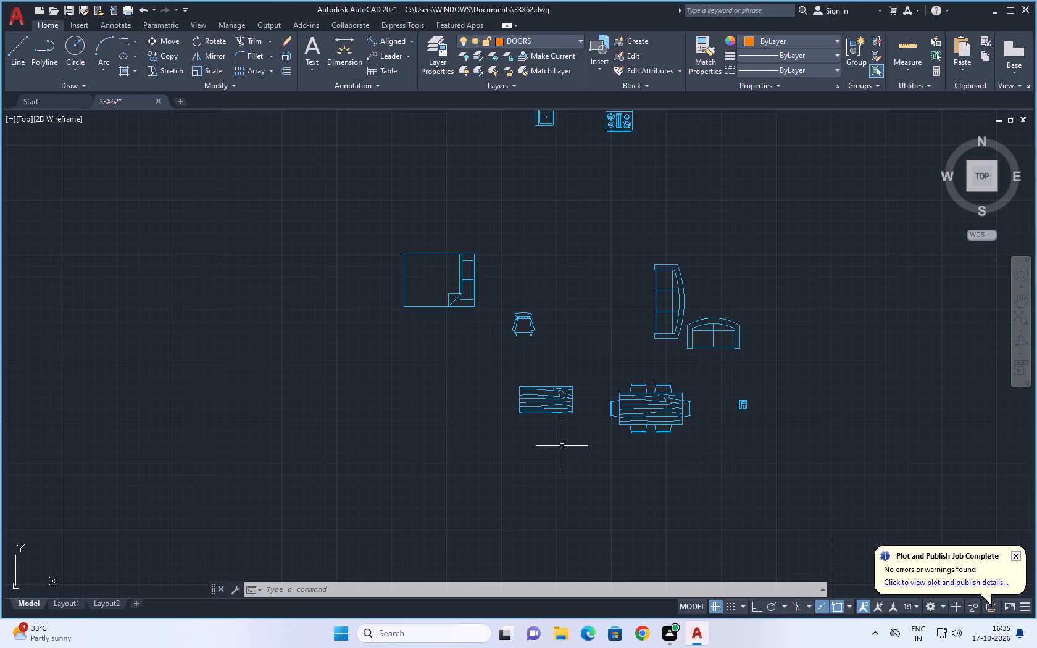
scroll(562, 449, "down", 2)
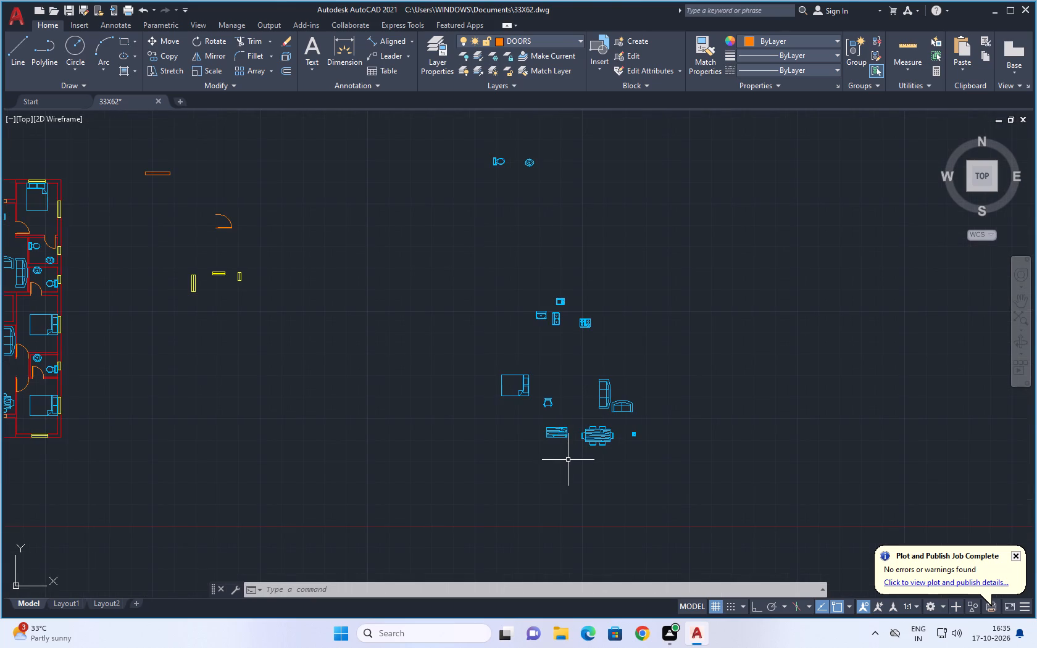
scroll(568, 460, "up", 3)
left_click_drag(573, 302, 558, 311)
left_click(446, 391)
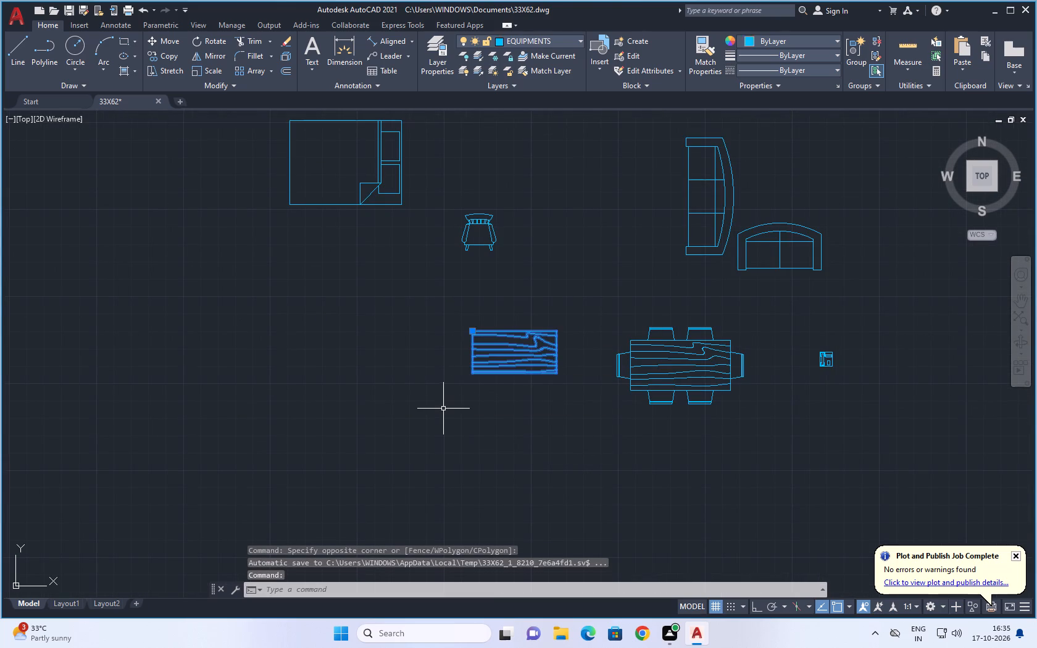
left_click(196, 43)
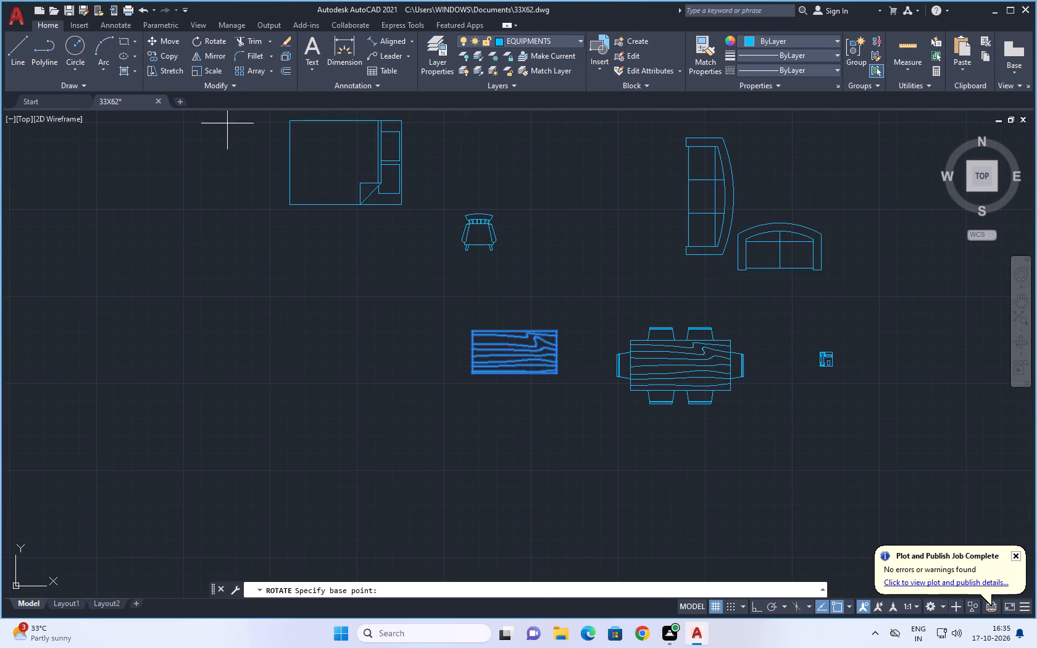
left_click(470, 374)
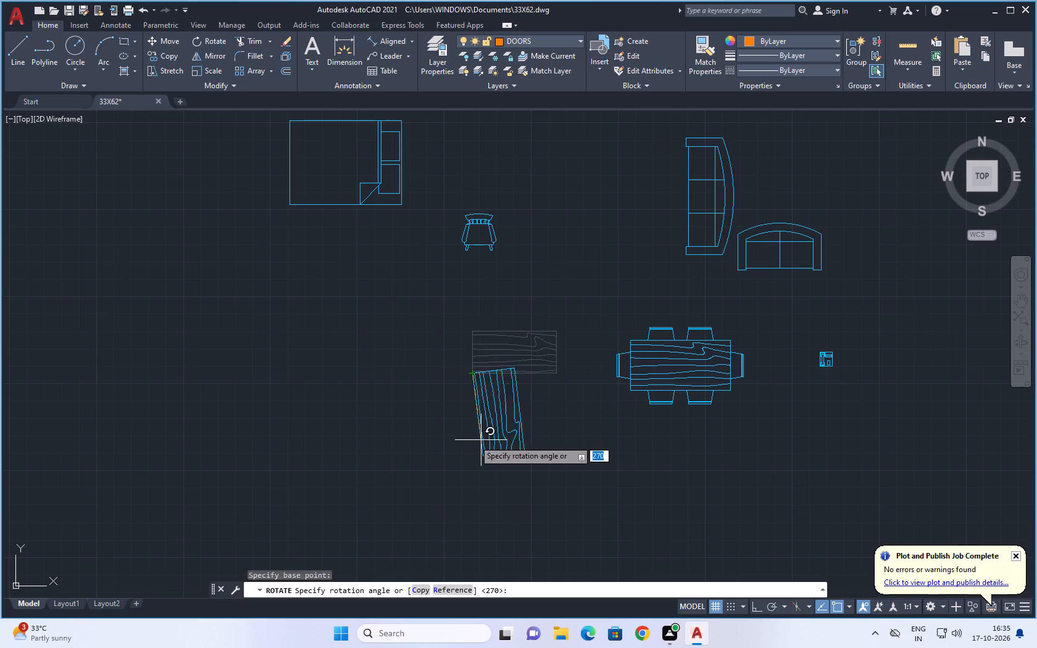
left_click(467, 434)
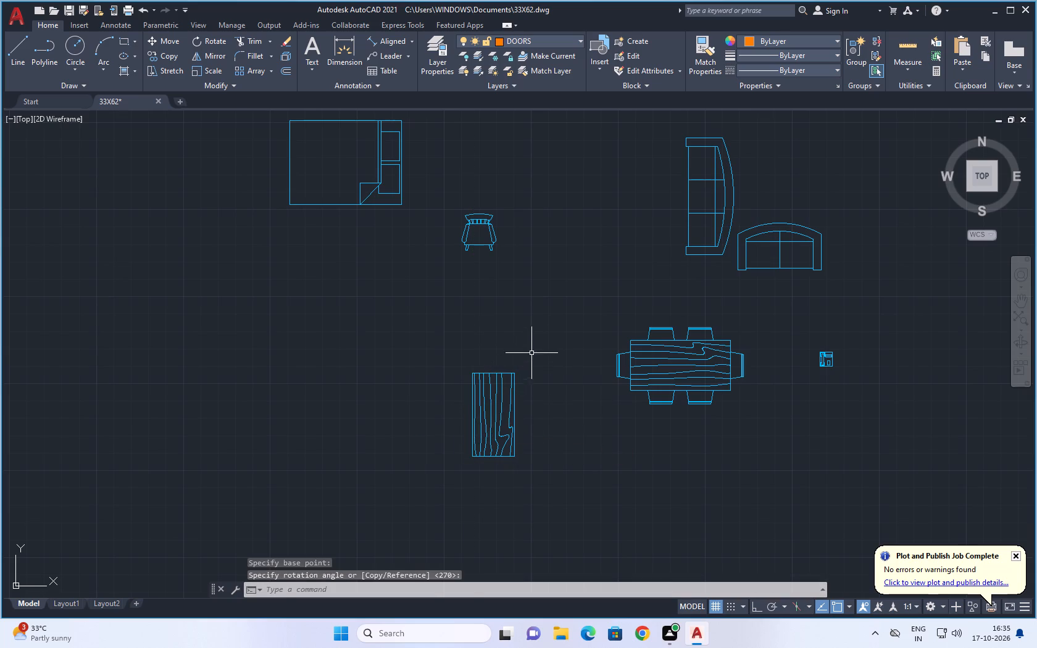
Copy the rotated wooden table from near its centre into the northern hall, south of the two-seater sofa and west of the three-seater sofa.
left_click(533, 351)
left_click(420, 515)
type("CO")
key("space")
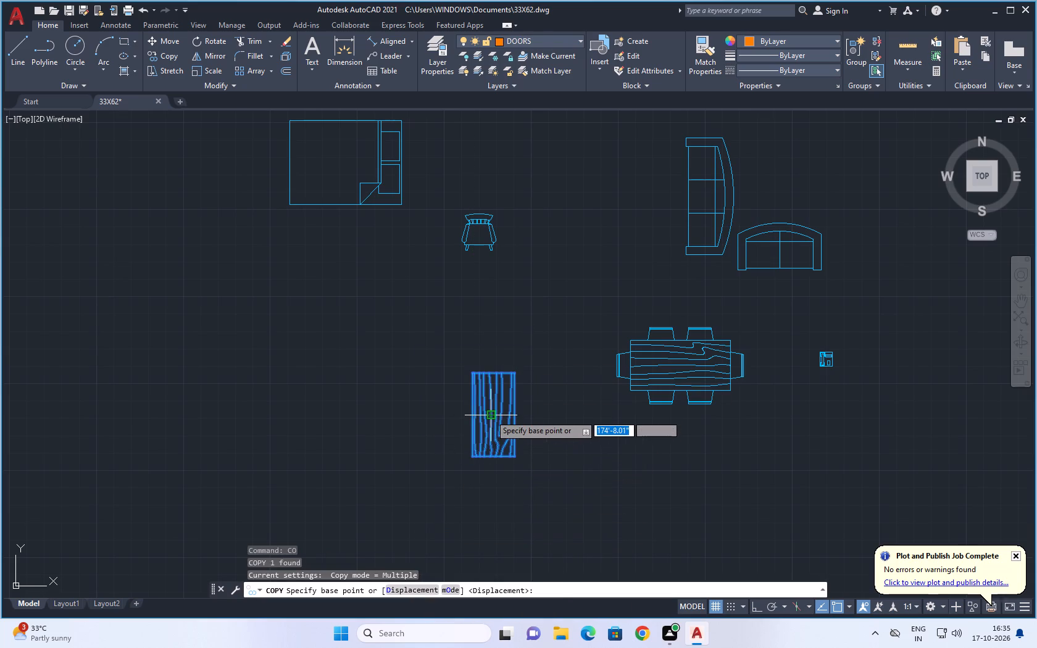
left_click(490, 415)
scroll(82, 365, "down", 4)
middle_click_drag(90, 383, 645, 484)
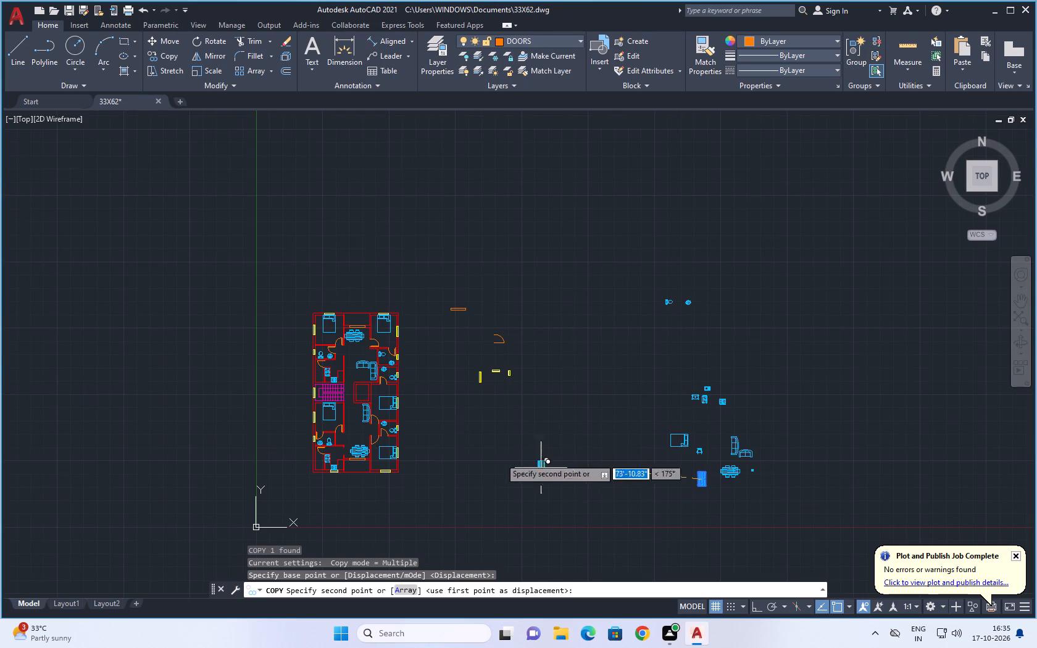
scroll(334, 390, "up", 3)
scroll(414, 353, "up", 2)
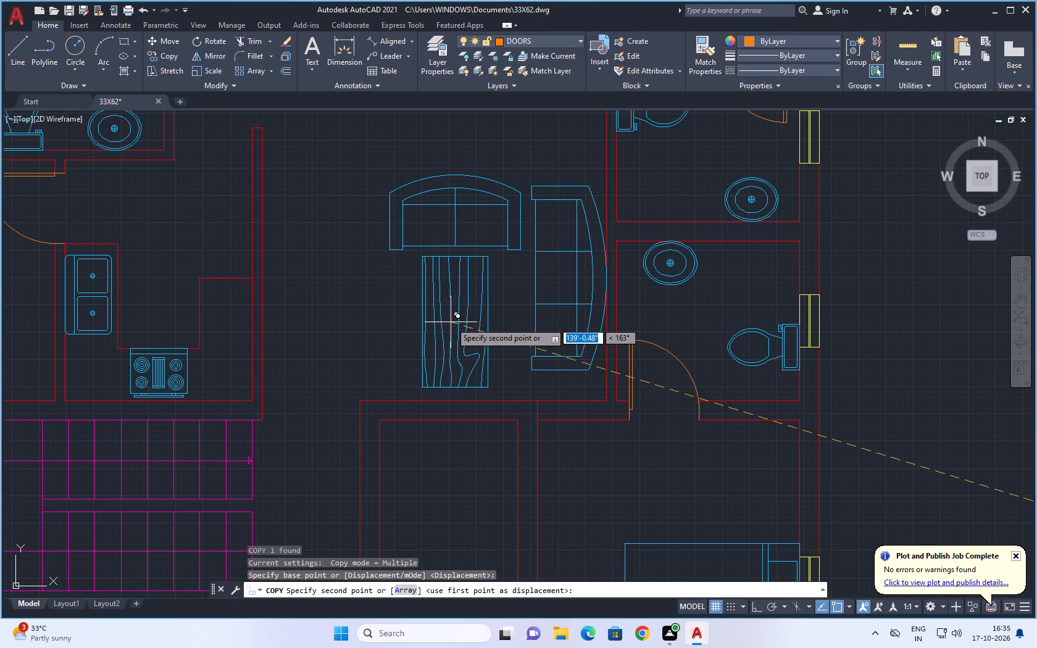
left_click(451, 322)
Place a second wooden table copy in the southern hall, just west of the three-seater sofa.
scroll(403, 349, "down", 4)
middle_click_drag(409, 433, 423, 333)
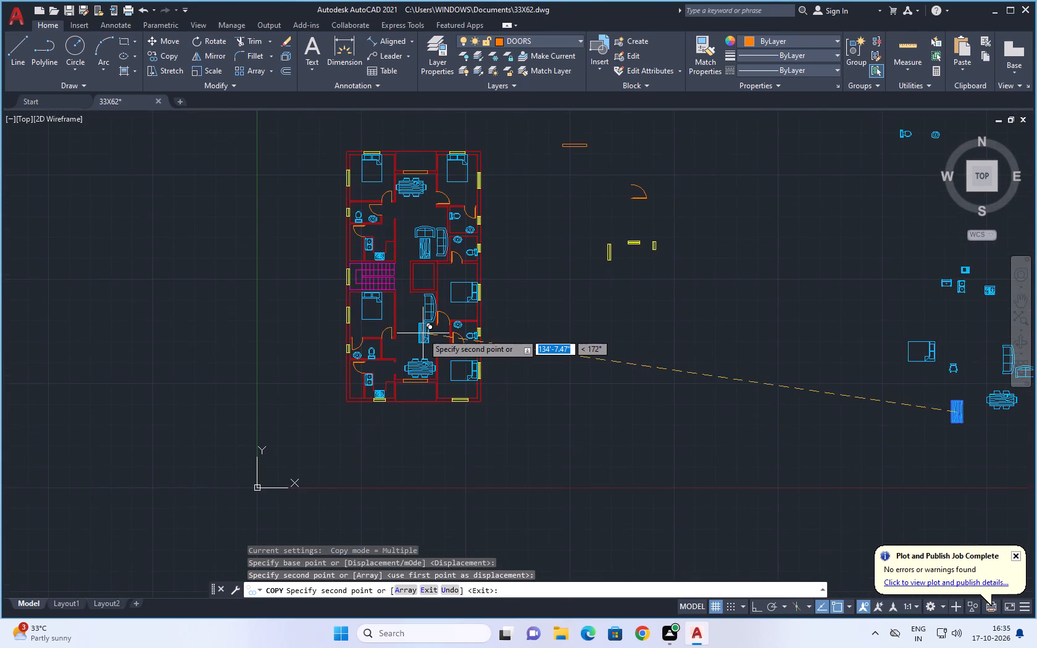
scroll(423, 325, "up", 3)
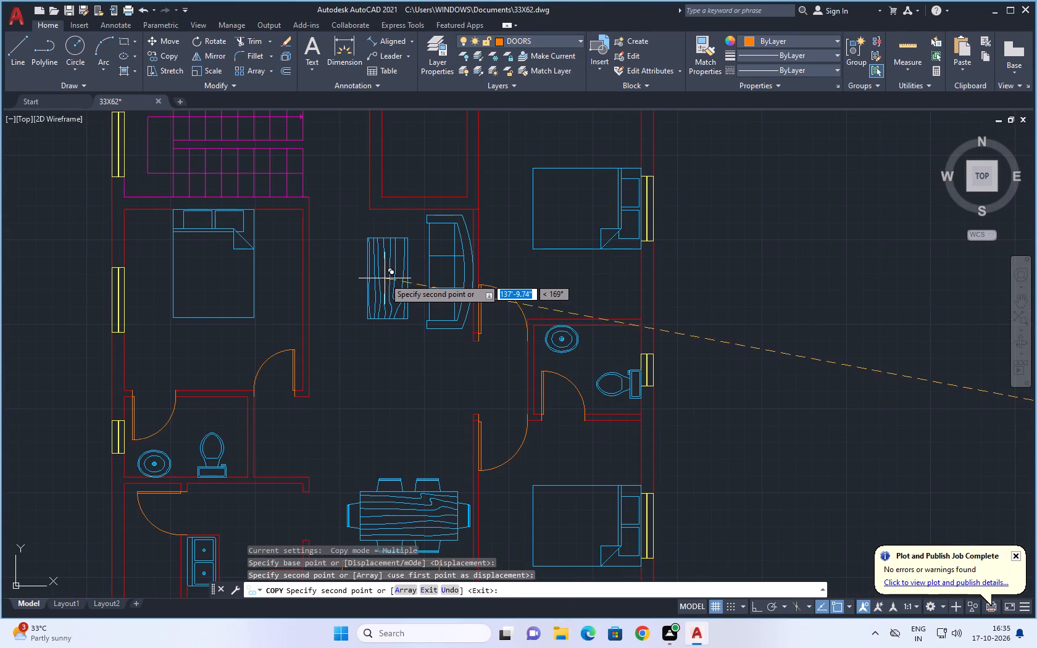
left_click(385, 278)
scroll(404, 334, "down", 4)
middle_click_drag(506, 380, 468, 333)
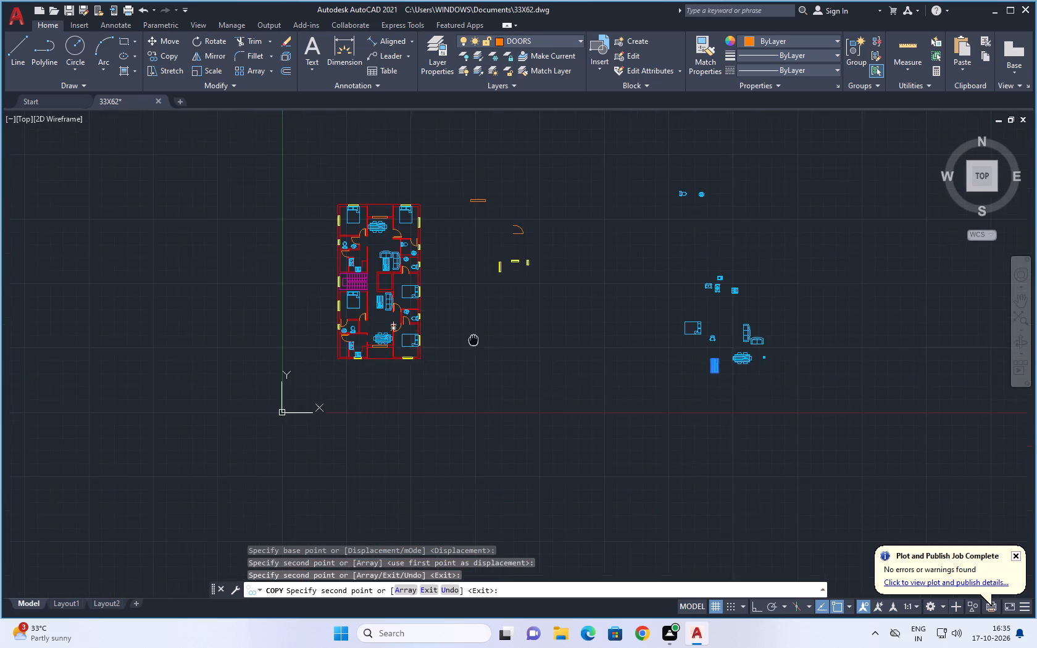
End the wooden table copying at the spare furniture blocks without placing another copy.
middle_click_drag(468, 333, 453, 322)
scroll(552, 352, "up", 2)
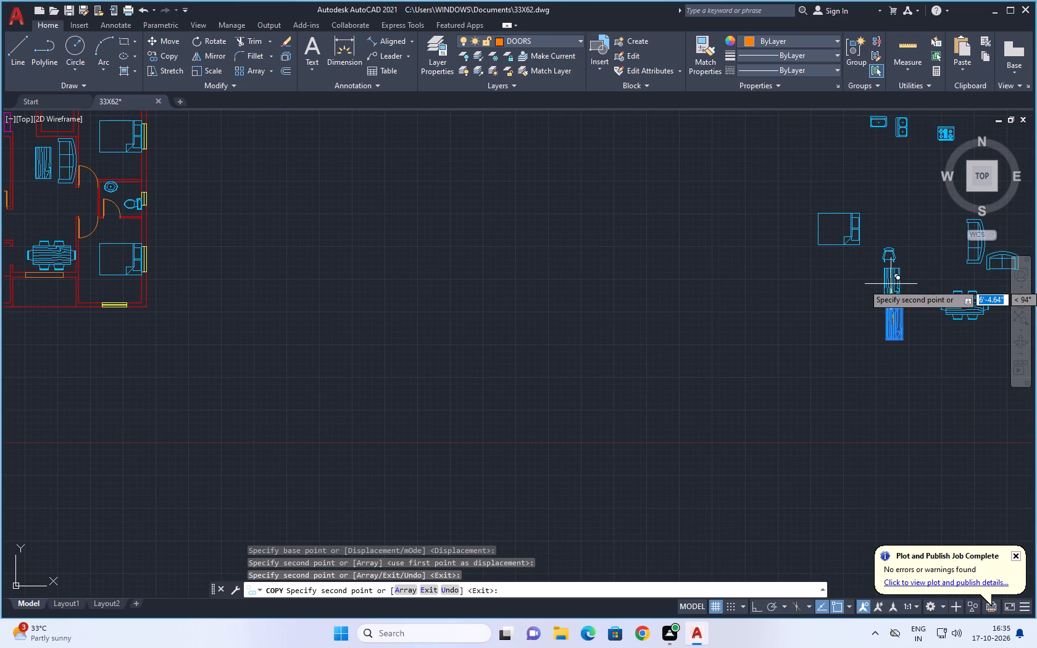
key("Escape")
key("Escape")
key("Escape")
key("Escape")
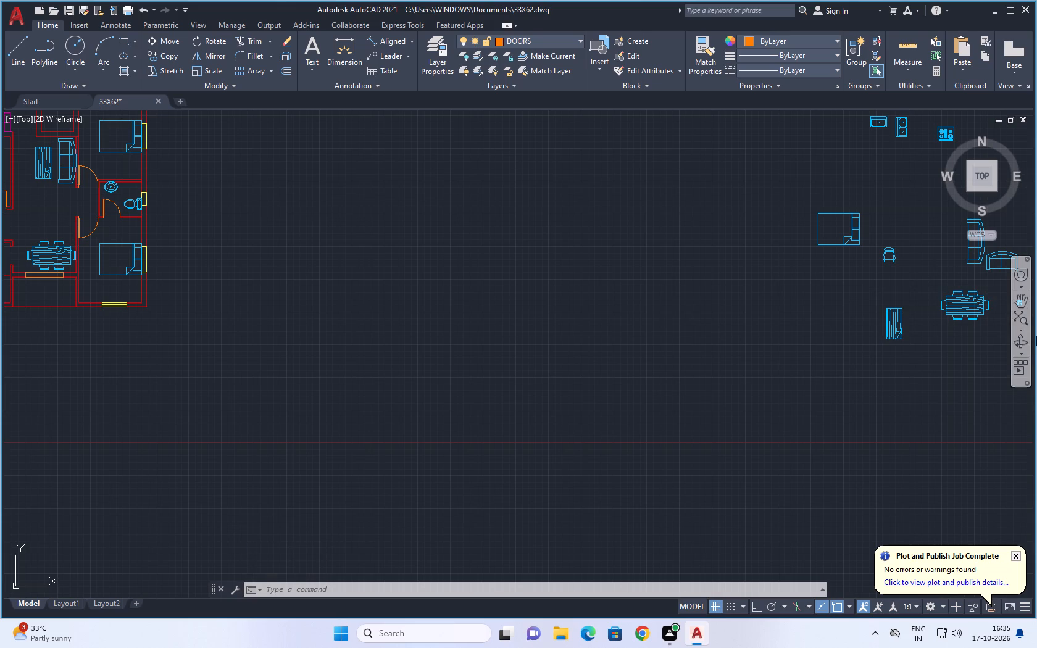
Examine the whole floor plan, checking the furniture placement in both units' halls and rooms.
scroll(644, 315, "down", 3)
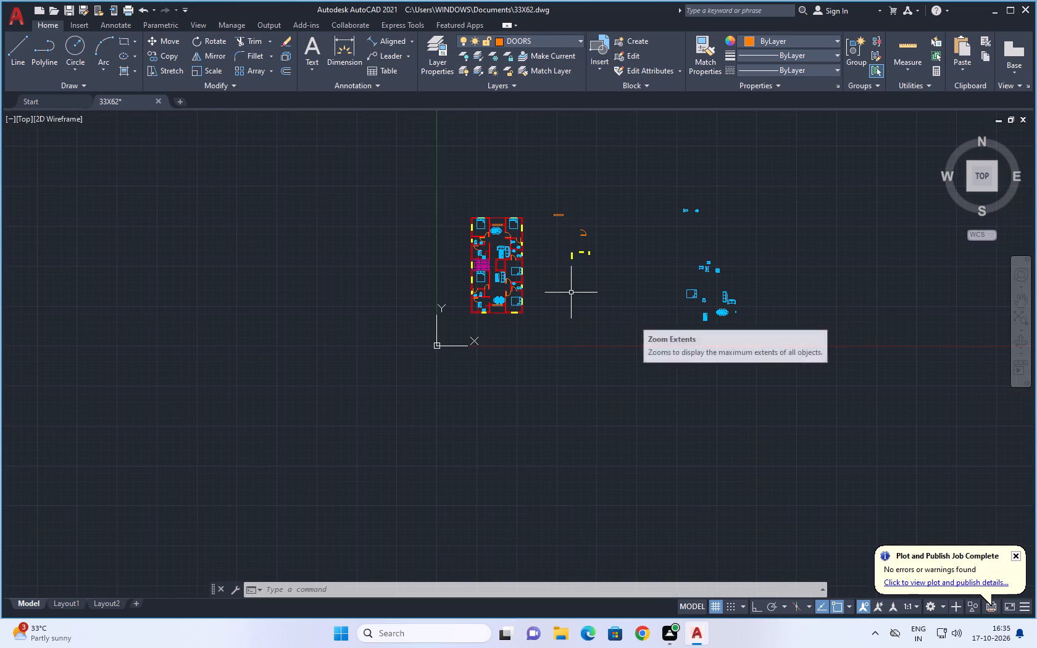
middle_click_drag(571, 289, 613, 323)
scroll(596, 302, "up", 3)
middle_click_drag(618, 305, 686, 337)
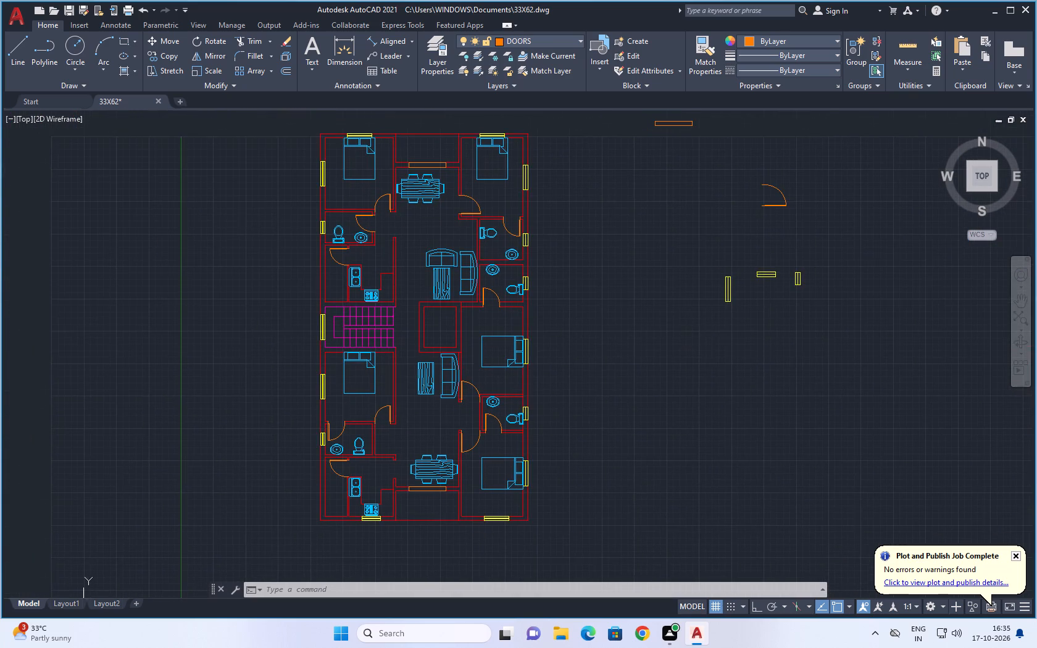
scroll(707, 337, "down", 1)
middle_click_drag(707, 347, 682, 334)
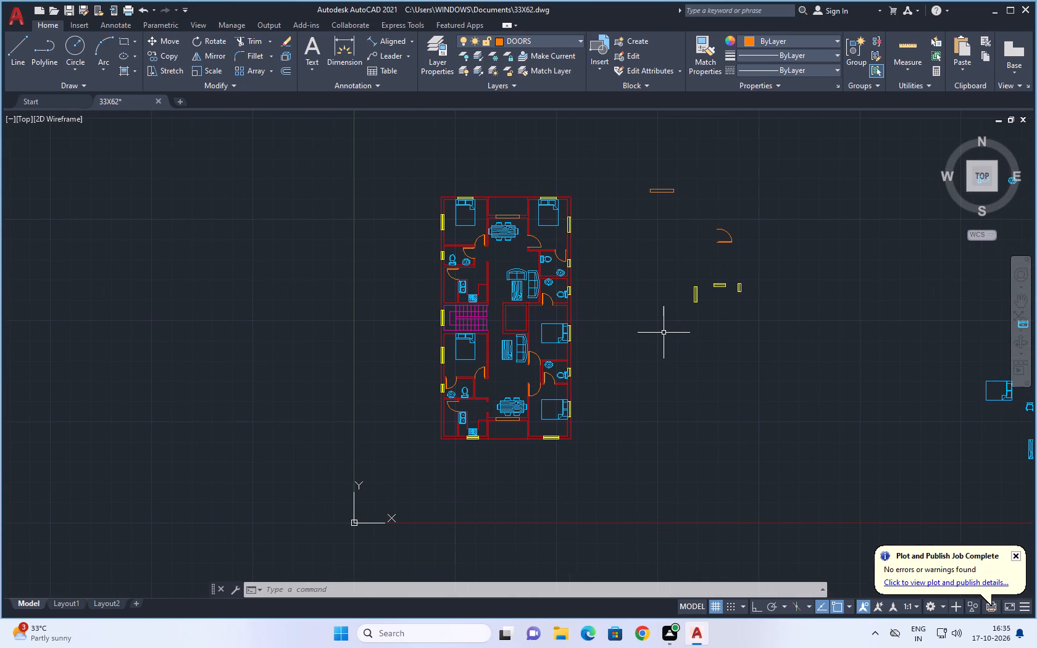
scroll(664, 333, "up", 1)
middle_click_drag(660, 330, 657, 300)
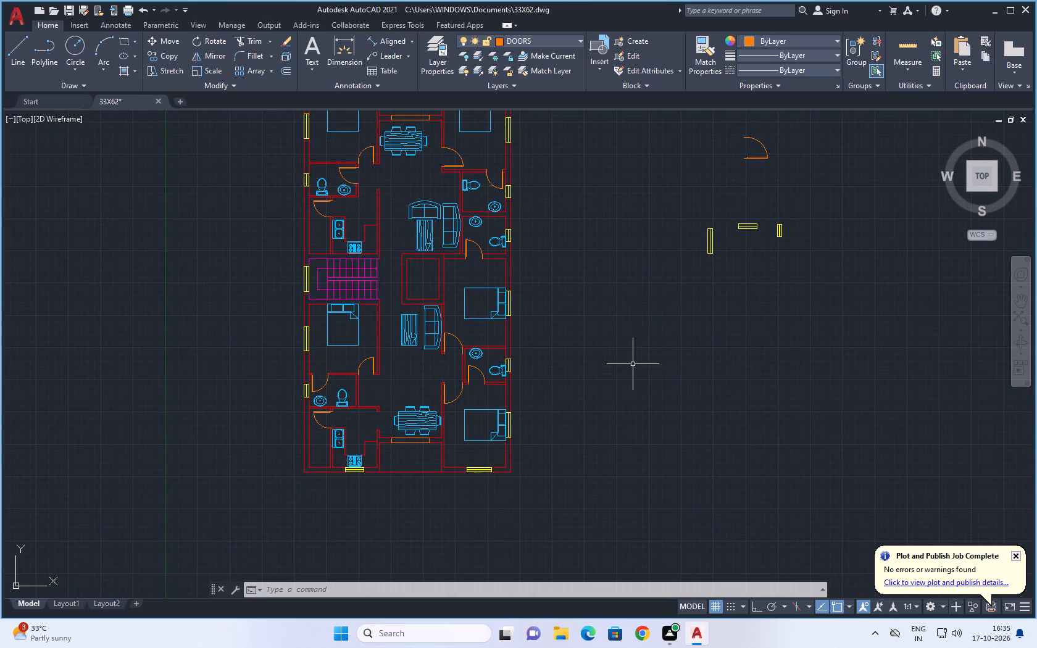
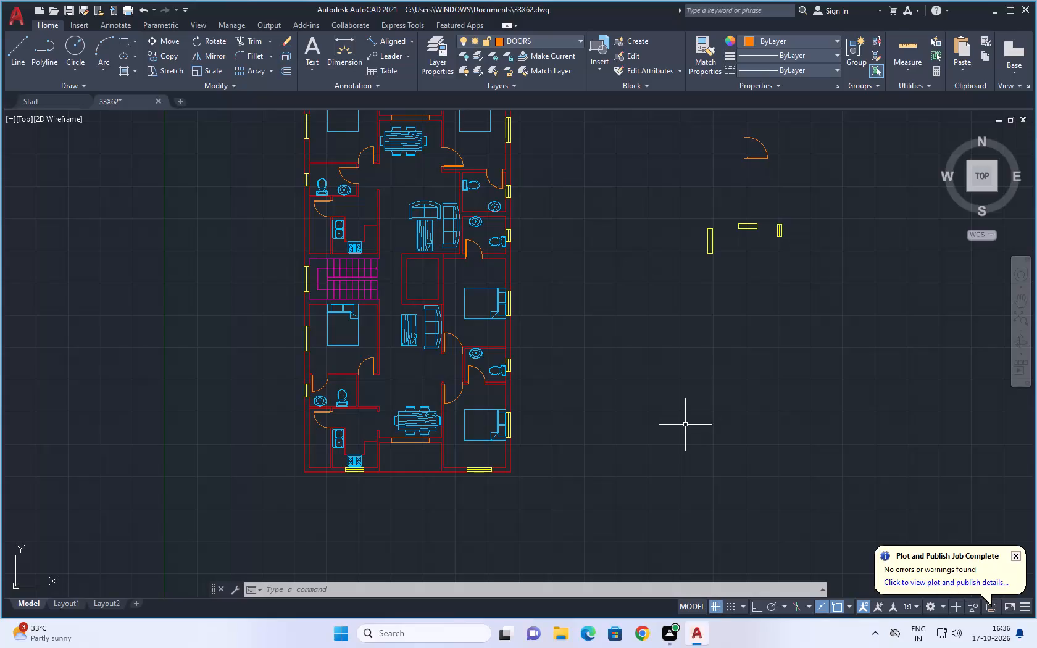
Save the 33X62 drawing.
key("ctrl+s")
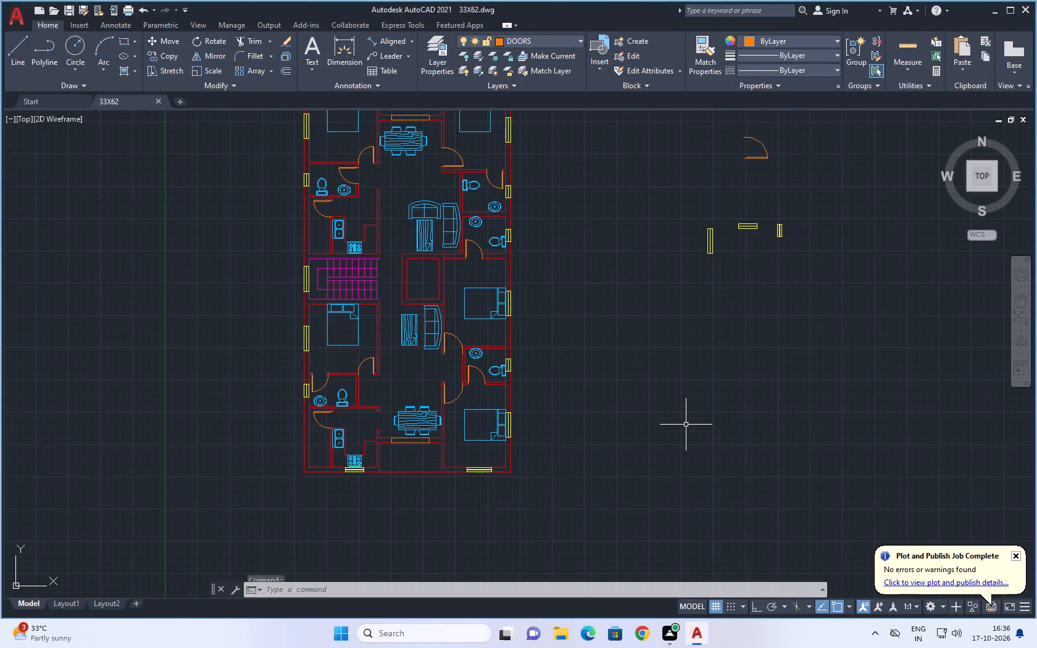
Examine the furnished floor plan and the spare door, window and furniture blocks lying east of it.
scroll(687, 425, "down", 1)
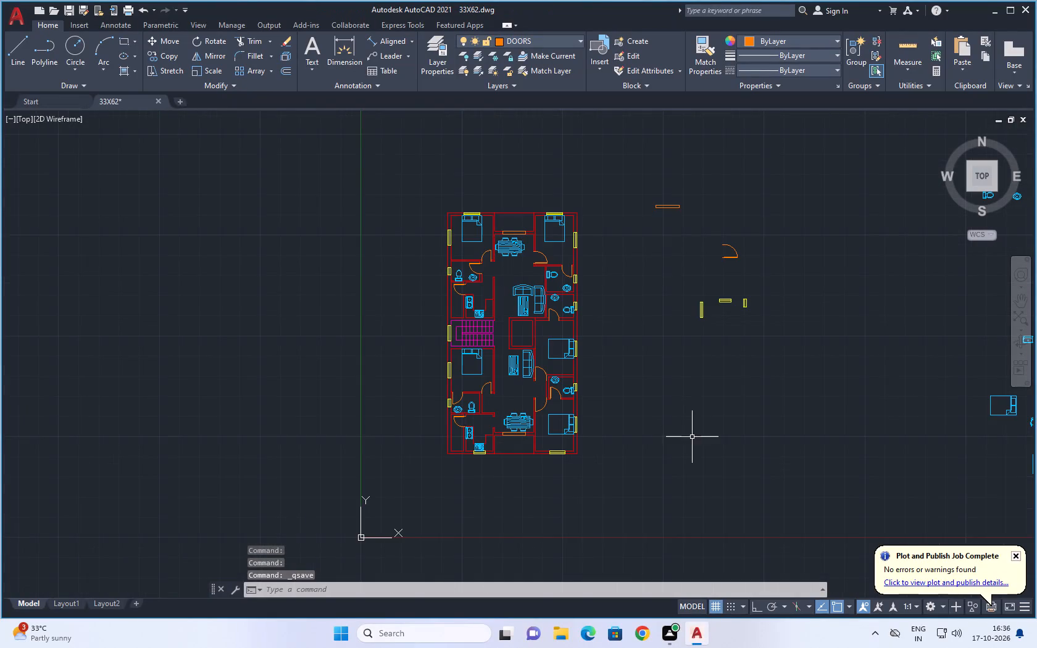
middle_click_drag(693, 438, 660, 397)
middle_click_drag(672, 443, 675, 423)
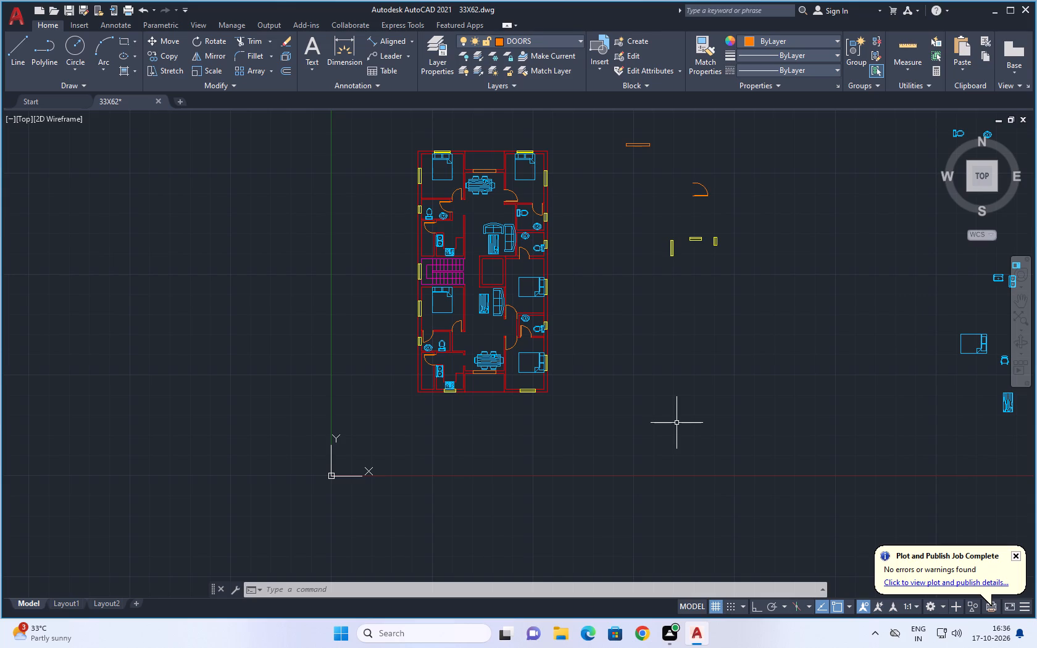
scroll(677, 423, "down", 1)
middle_click_drag(678, 457, 628, 357)
scroll(627, 357, "up", 1)
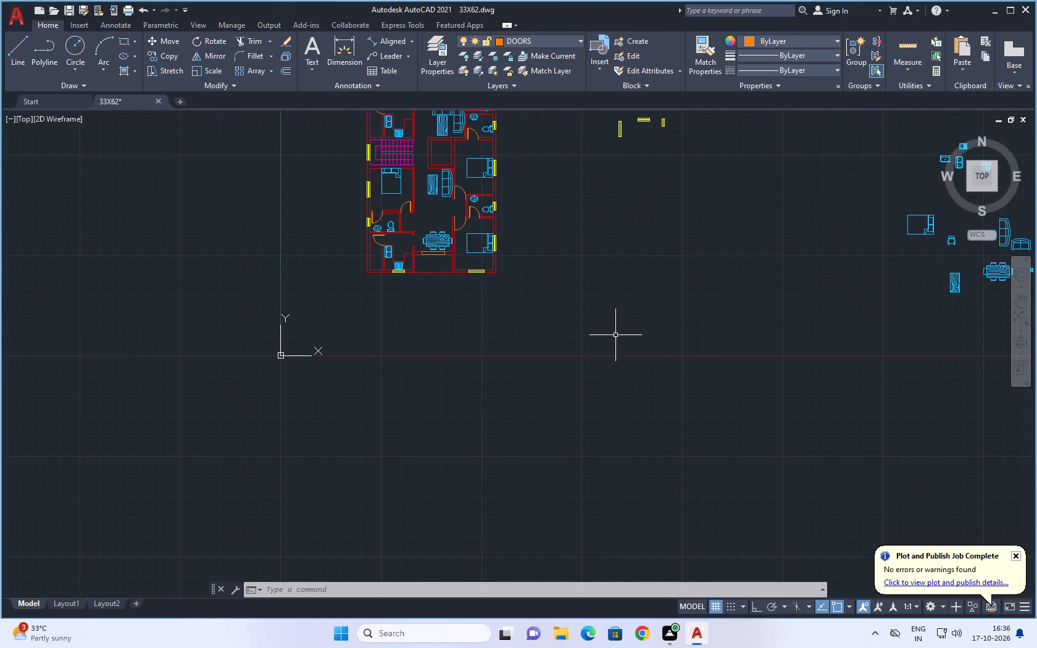
middle_click_drag(613, 328, 683, 463)
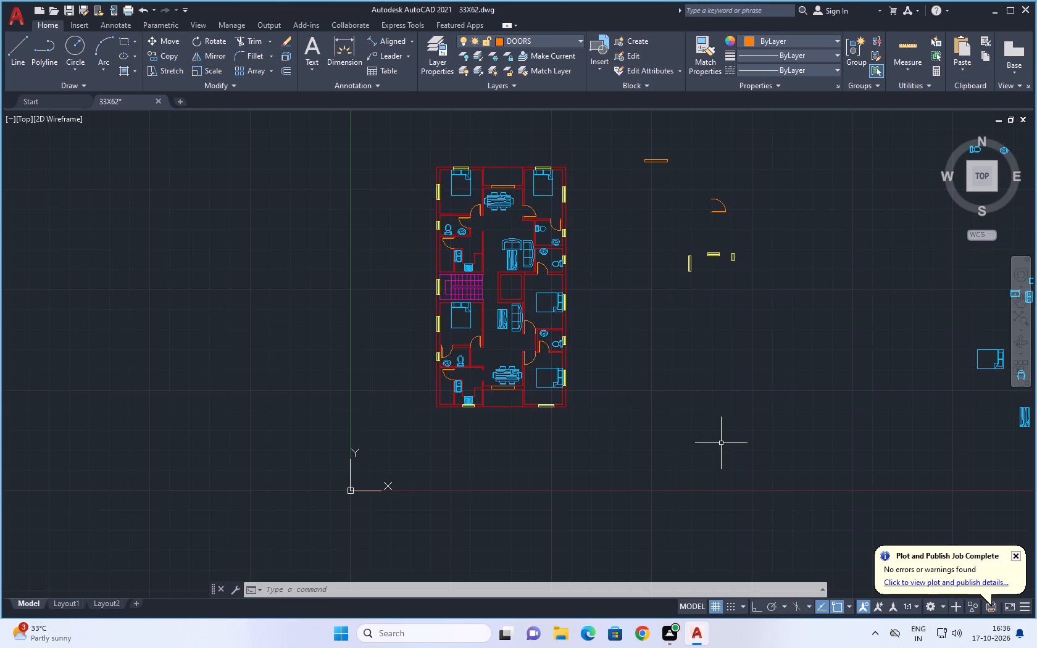
scroll(725, 447, "down", 1)
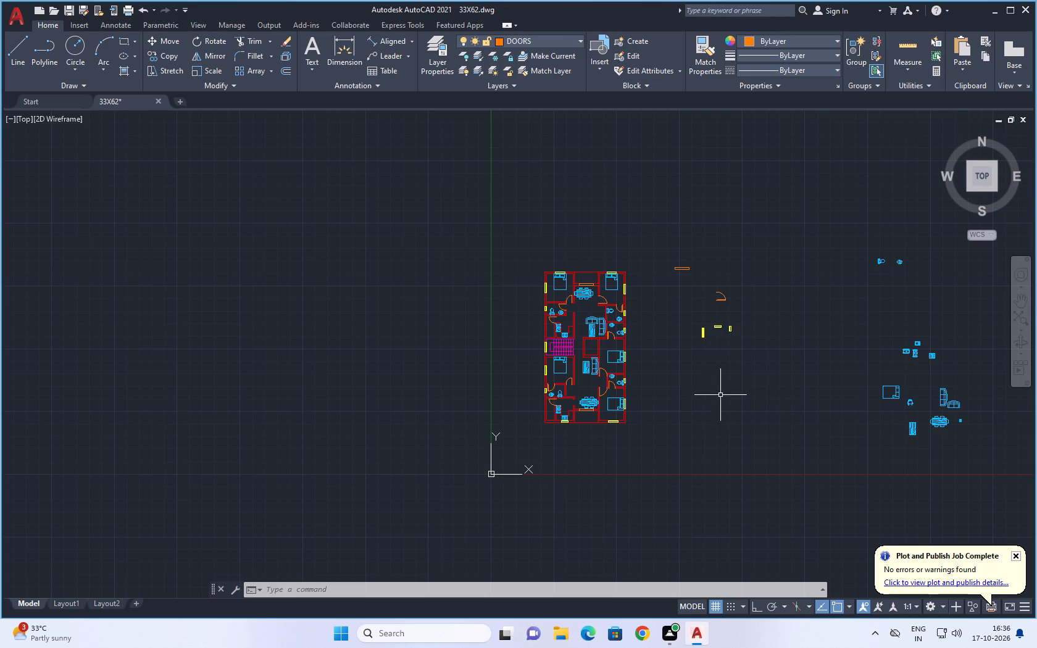
scroll(749, 391, "down", 2)
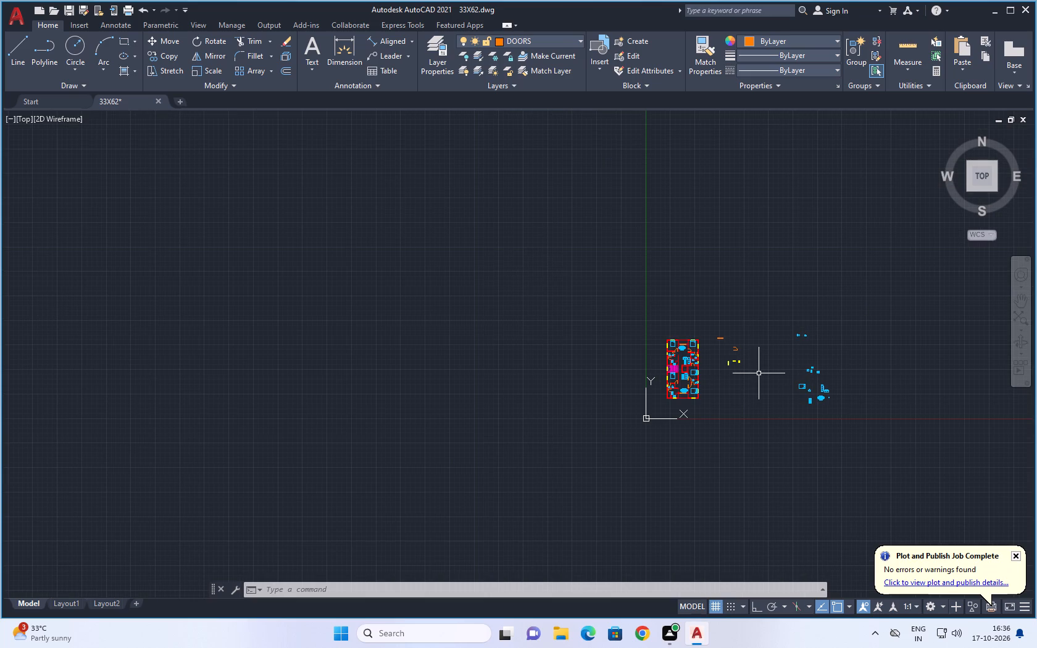
scroll(757, 365, "up", 3)
middle_click_drag(818, 401, 700, 336)
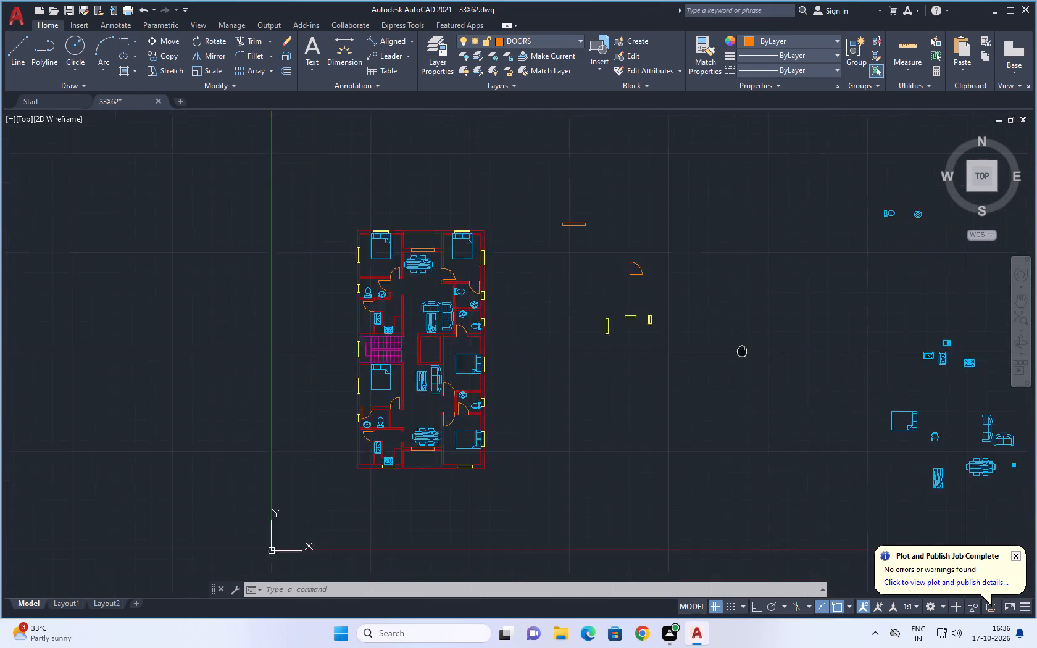
middle_click_drag(700, 336, 550, 385)
scroll(730, 486, "up", 2)
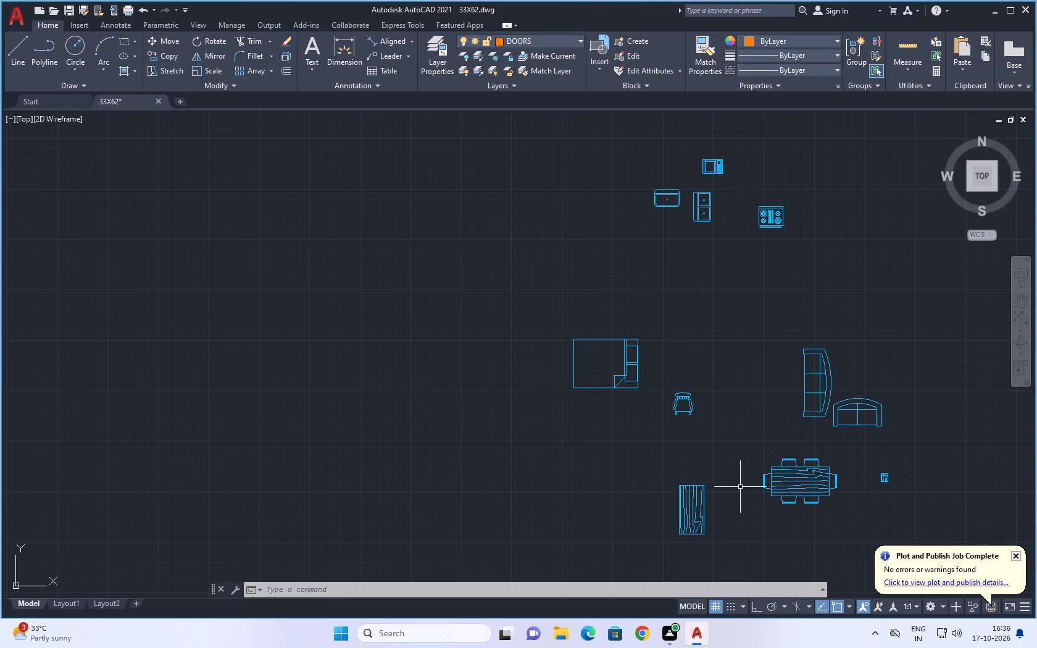
scroll(897, 478, "up", 3)
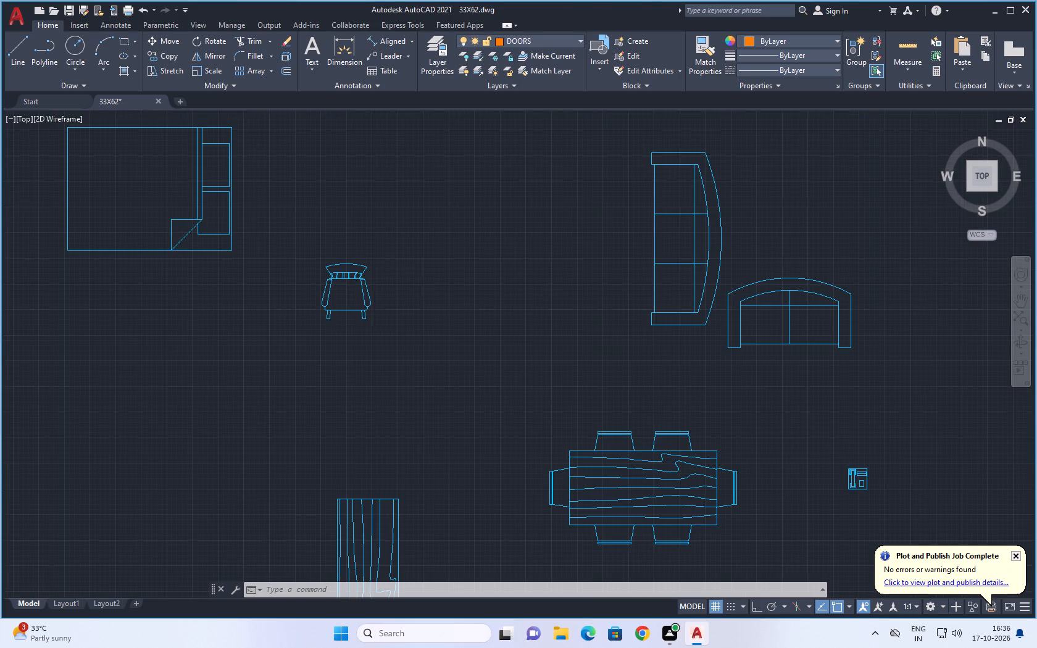
scroll(897, 478, "down", 5)
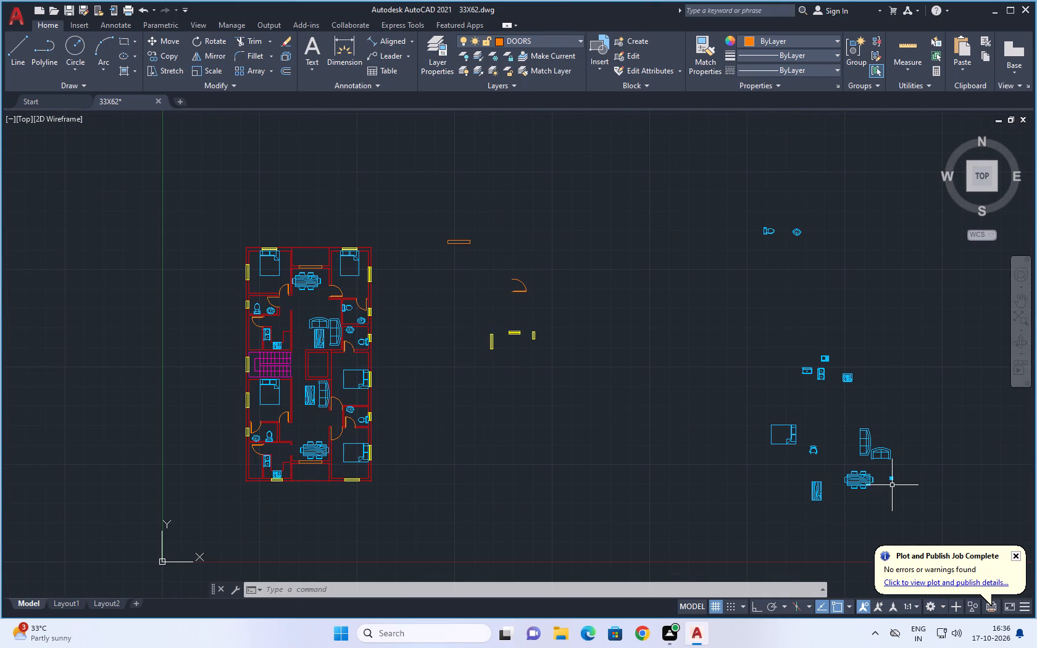
scroll(614, 480, "down", 1)
middle_click_drag(614, 479, 788, 444)
scroll(681, 442, "up", 1)
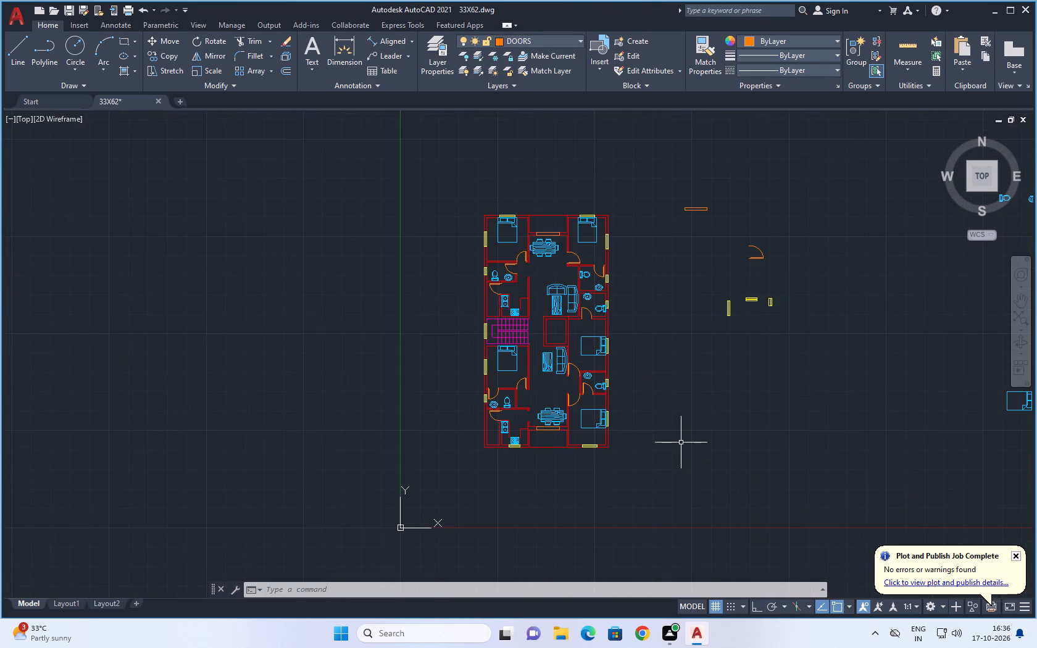
scroll(619, 451, "up", 1)
key("Escape")
key("Escape")
middle_click_drag(730, 325, 727, 354)
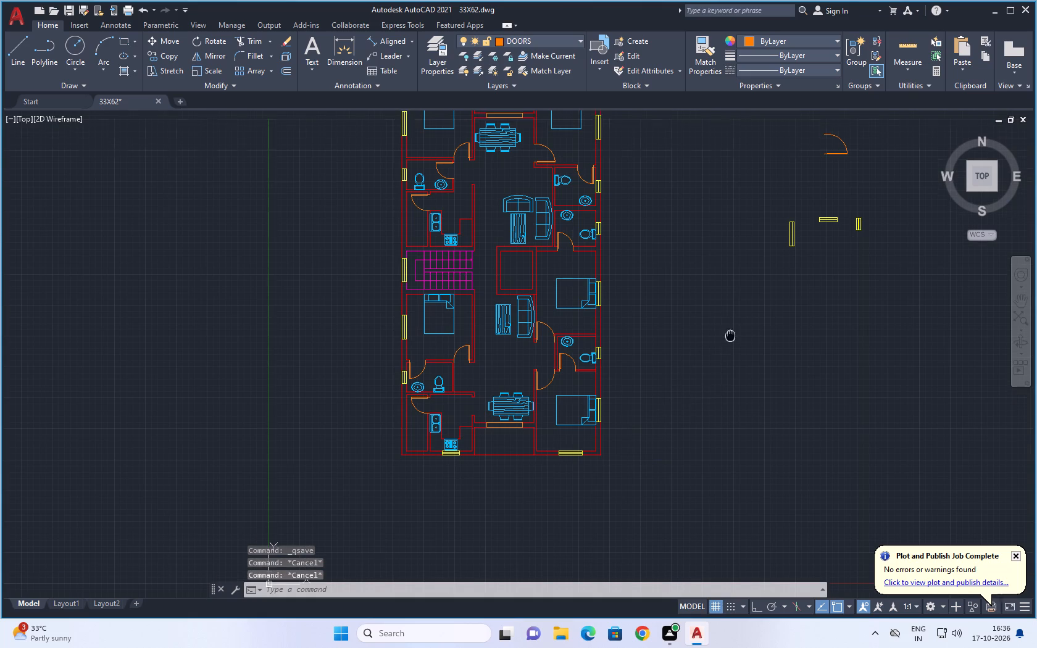
middle_click_drag(727, 354, 718, 388)
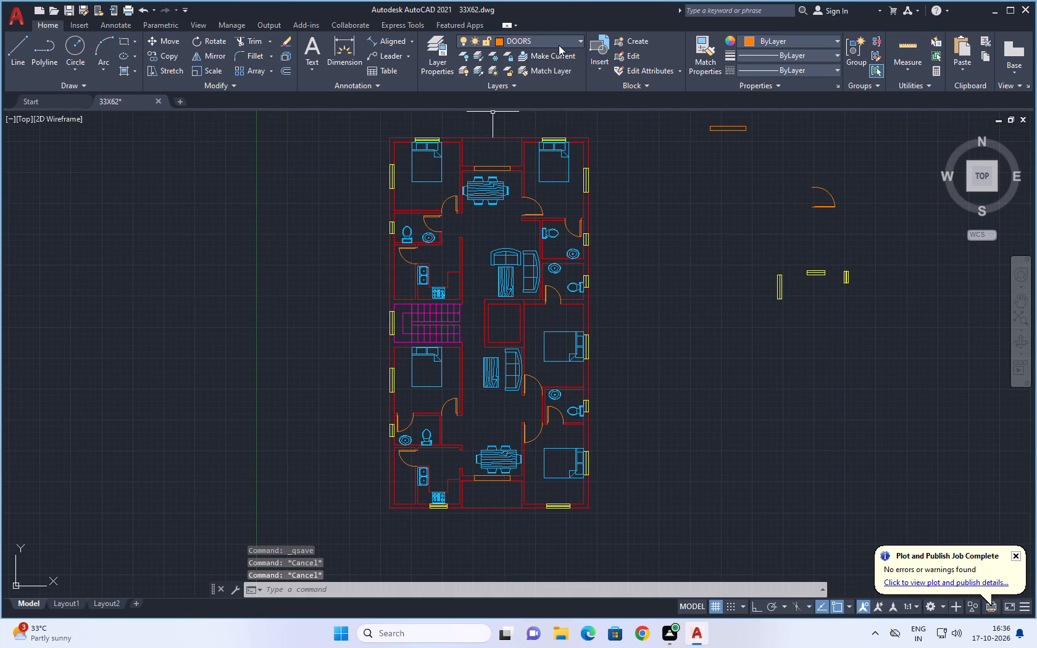
Make TEXT the current layer, keeping its colour at index 70.
left_click(572, 43)
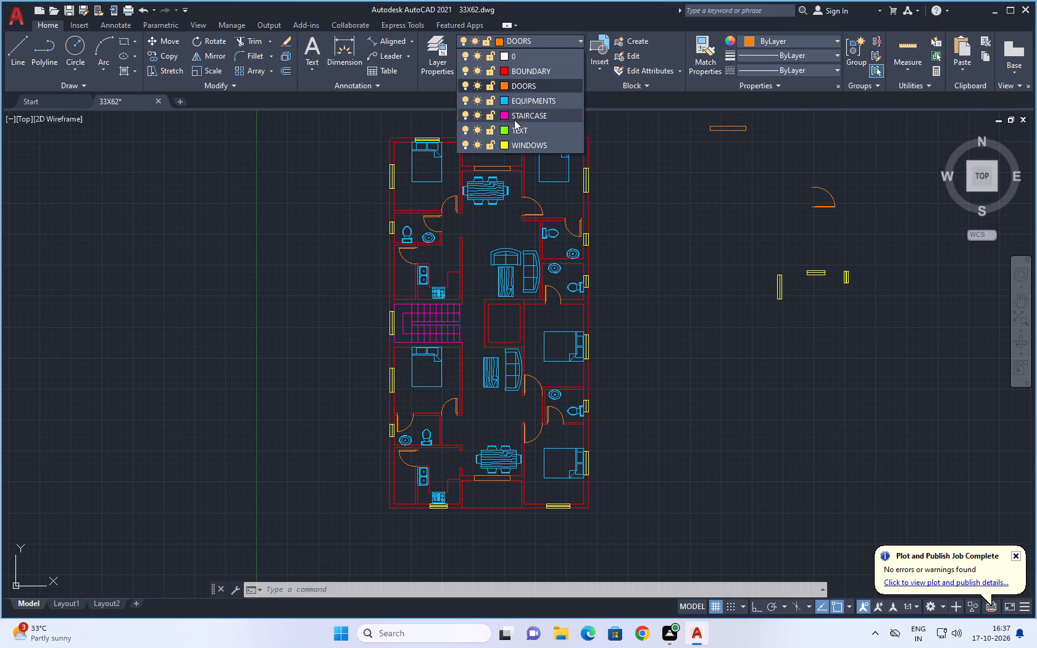
left_click(502, 130)
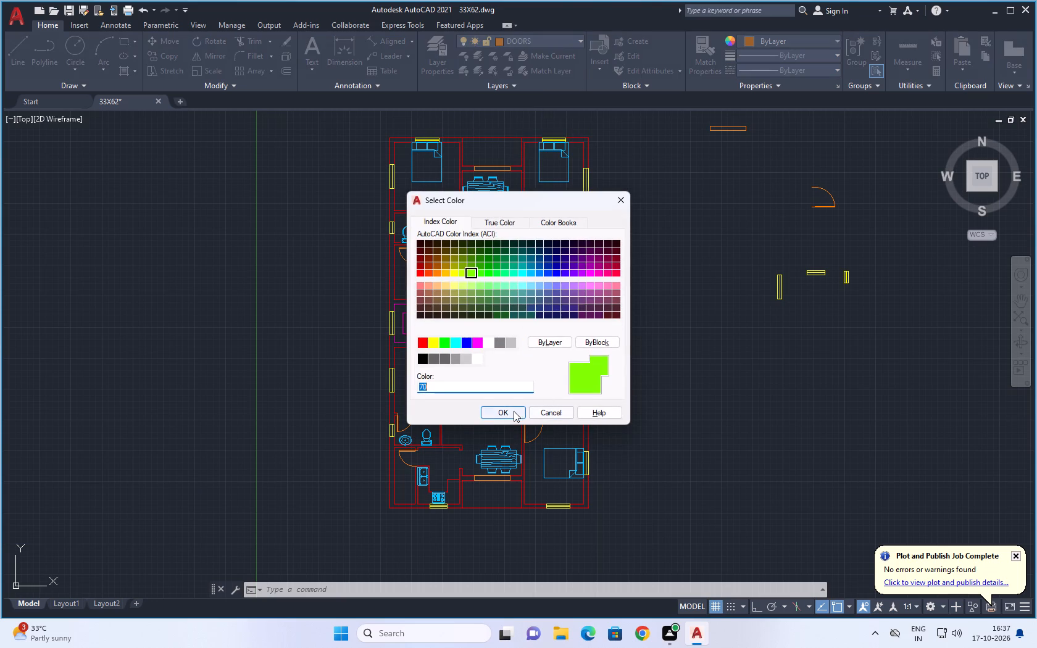
left_click(514, 411)
left_click(578, 42)
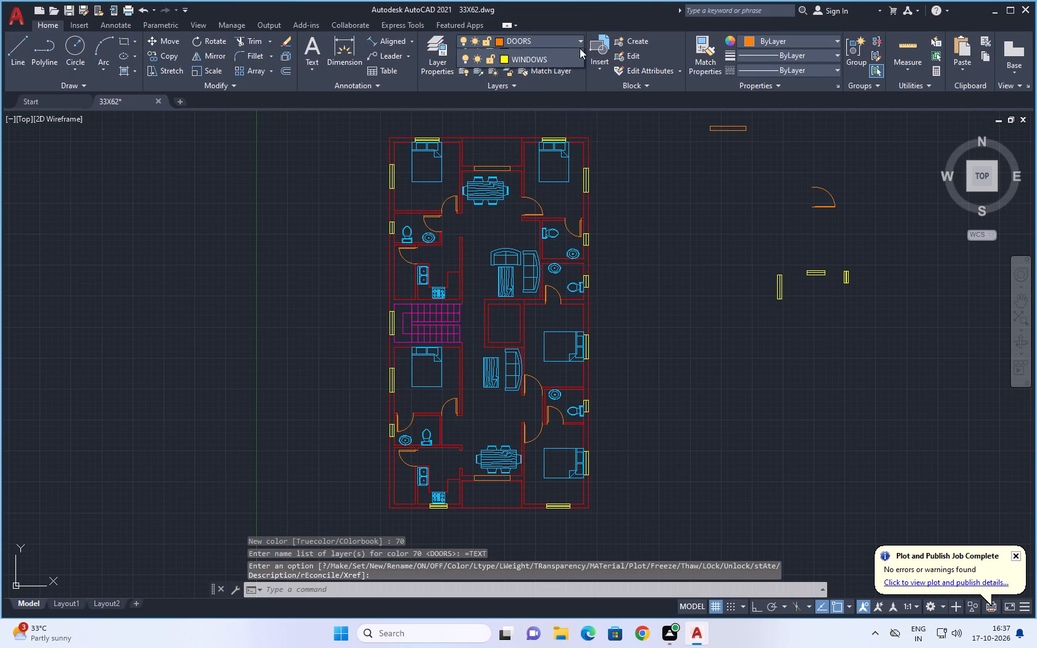
left_click(573, 133)
Add multiline text south of the bed in the northwest bedroom, reading "BEDROOM - 2" with "11'0"X11'6"" on the second line.
scroll(364, 194, "up", 2)
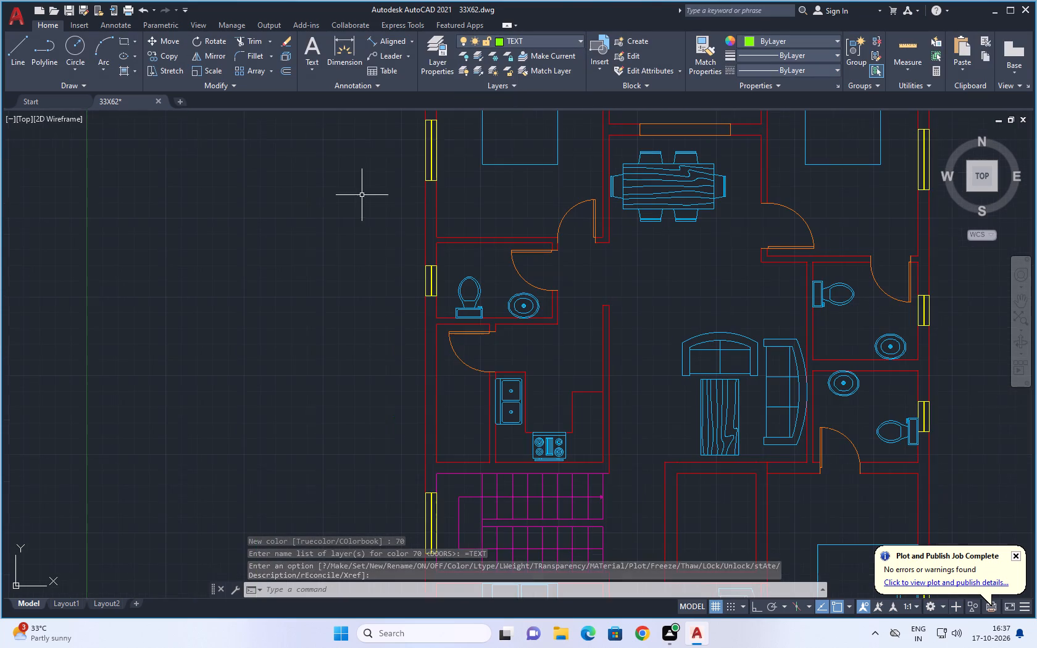
left_click(315, 43)
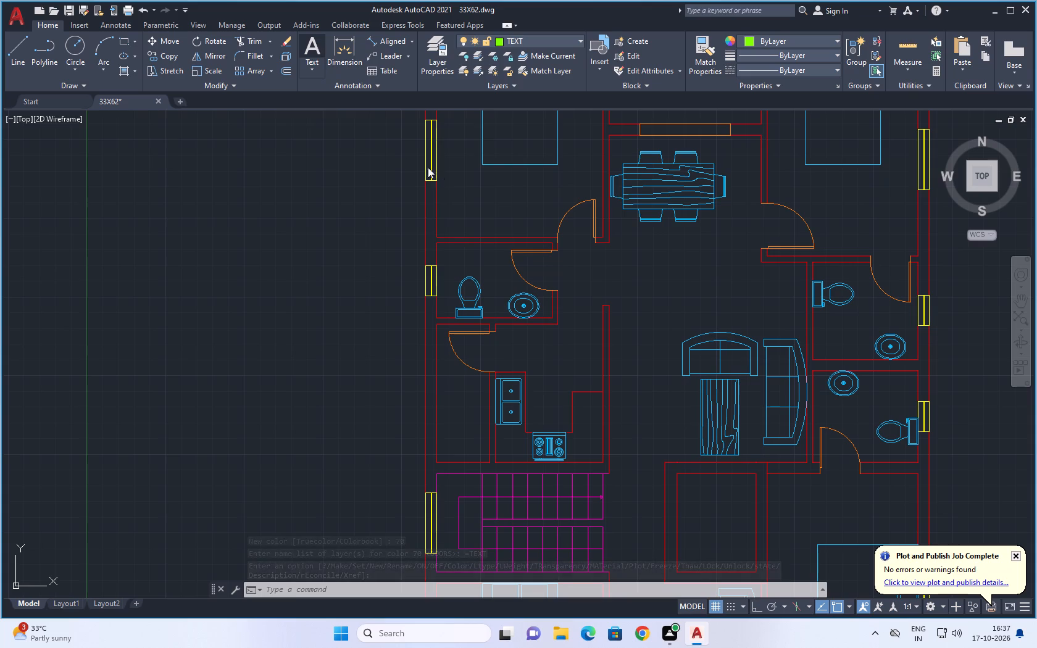
middle_click_drag(491, 196, 307, 228)
scroll(302, 223, "up", 2)
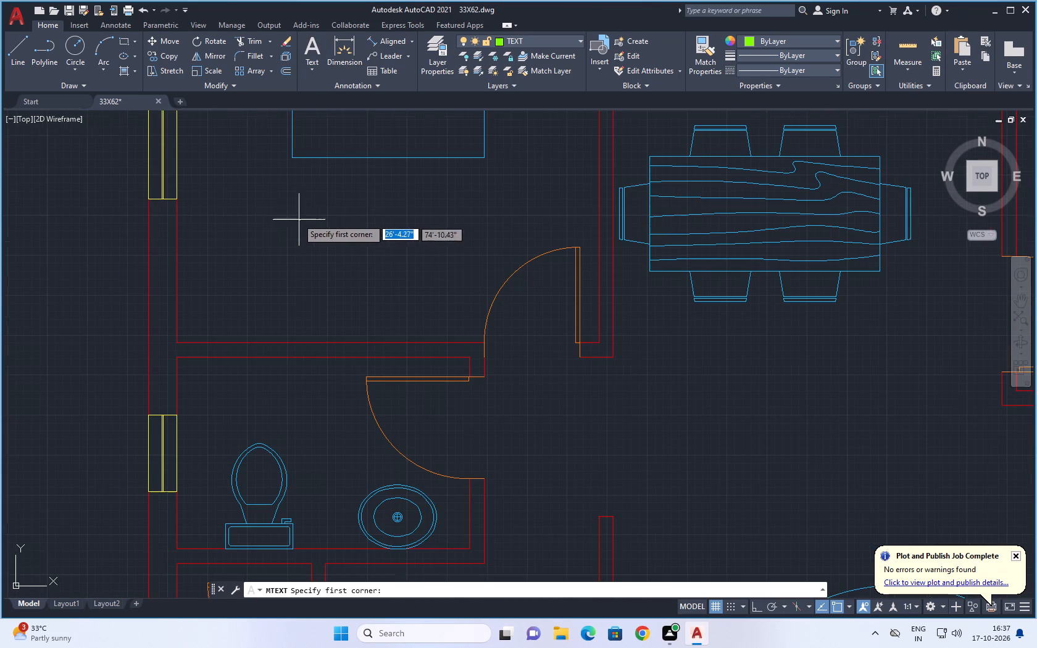
left_click(264, 188)
left_click(496, 282)
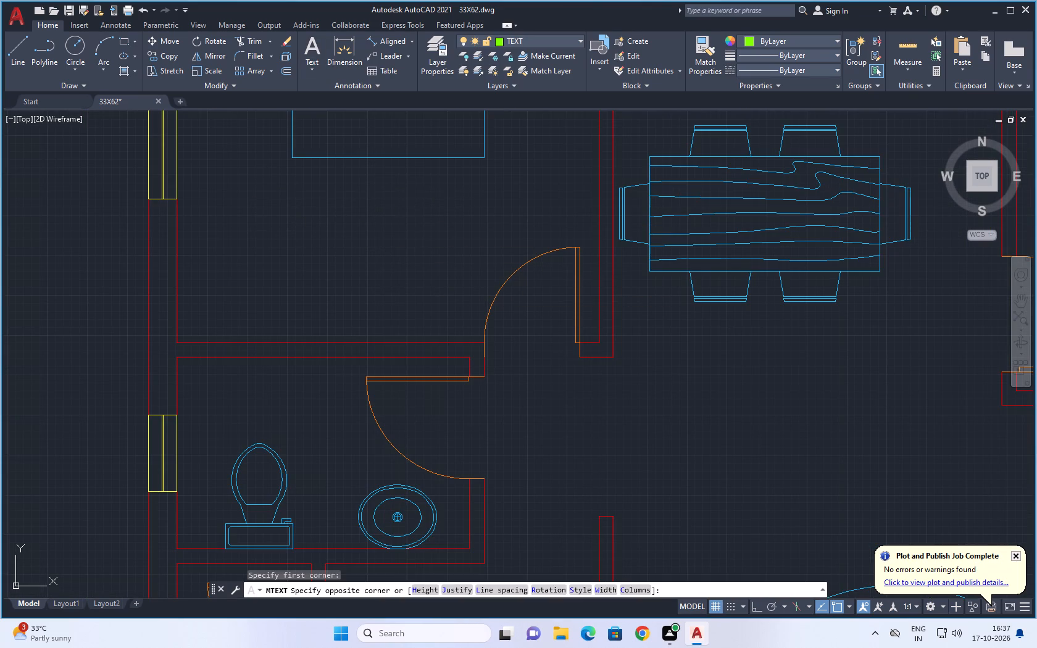
type("BED")
type("ROOM")
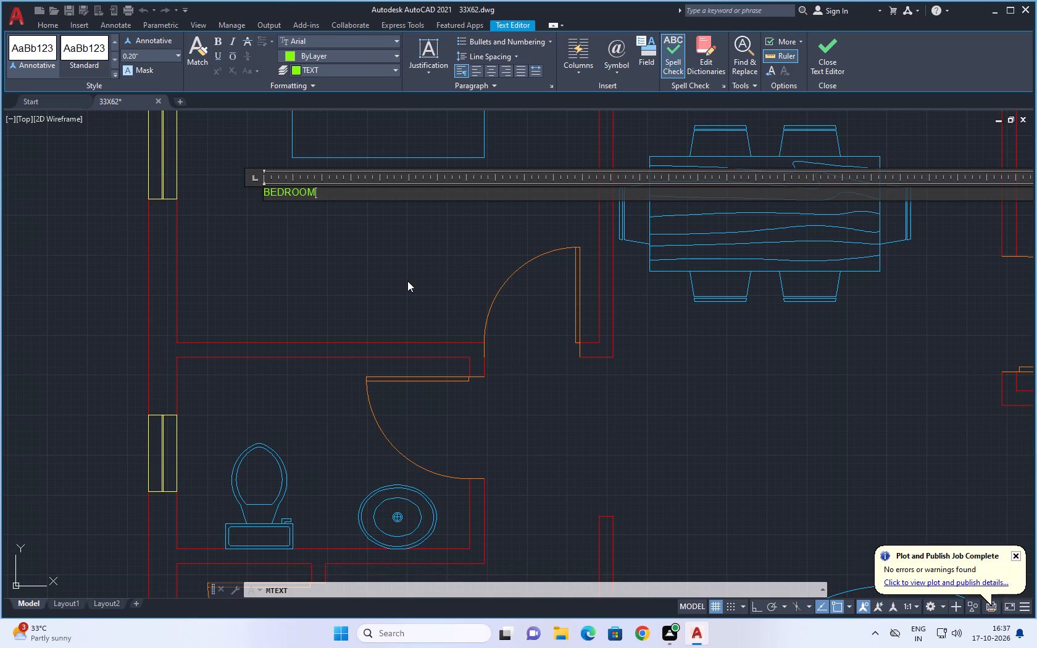
key("space")
key("minus")
key("space")
key("2")
key("Return")
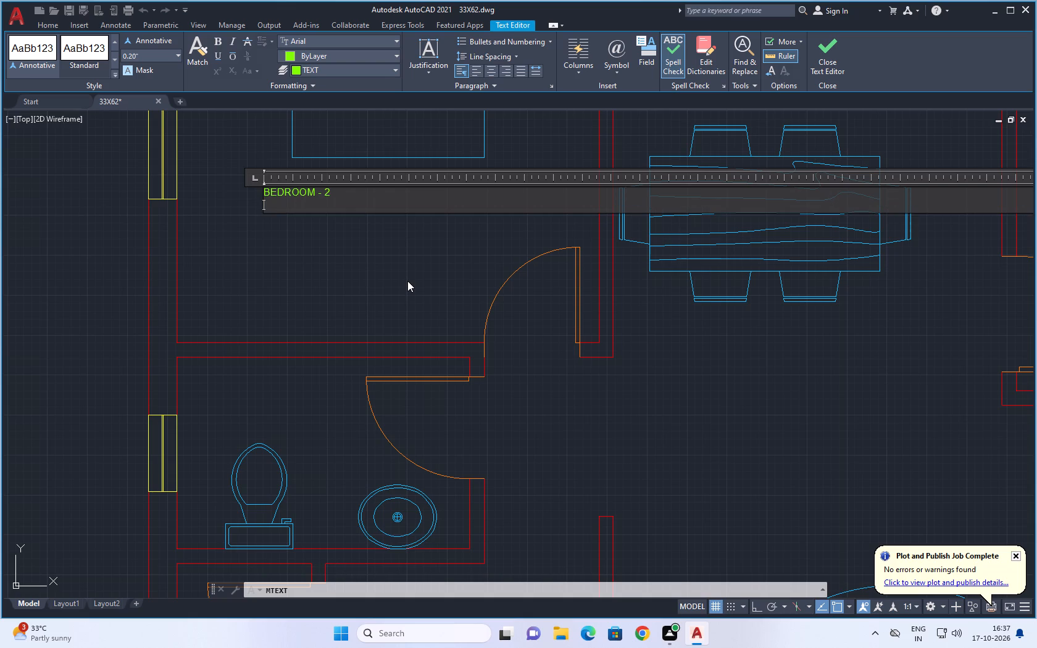
type("11'0")
type("\"X")
type("11'6")
key("shift+quotedbl")
left_click(348, 290)
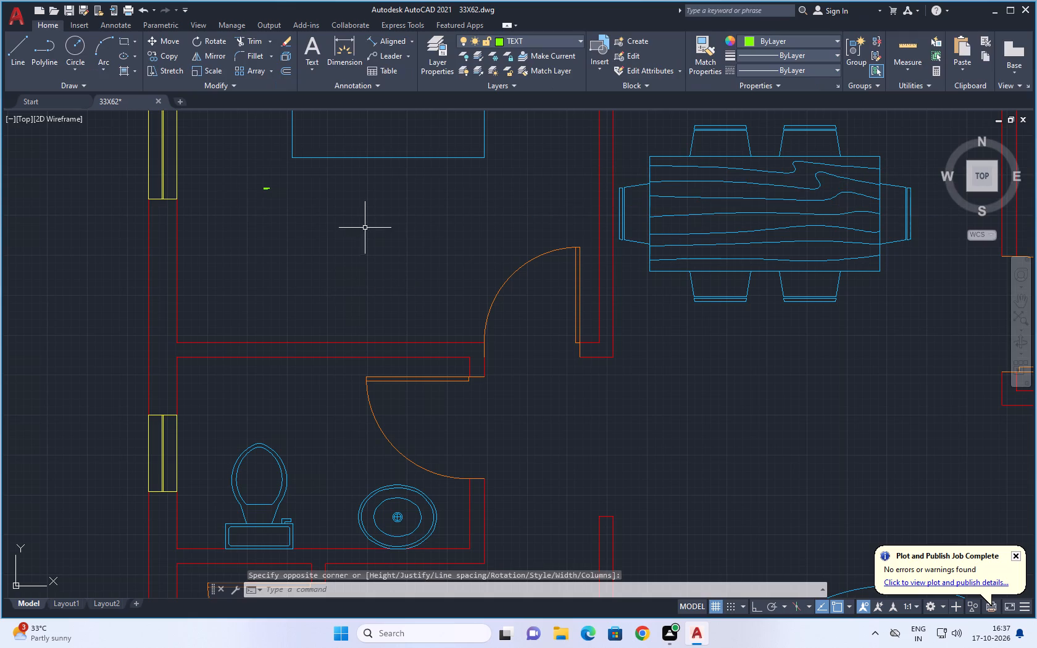
Set the text height of the northwest bedroom's label to 7 inches.
scroll(267, 202, "up", 2)
left_click(243, 153)
left_click(340, 229)
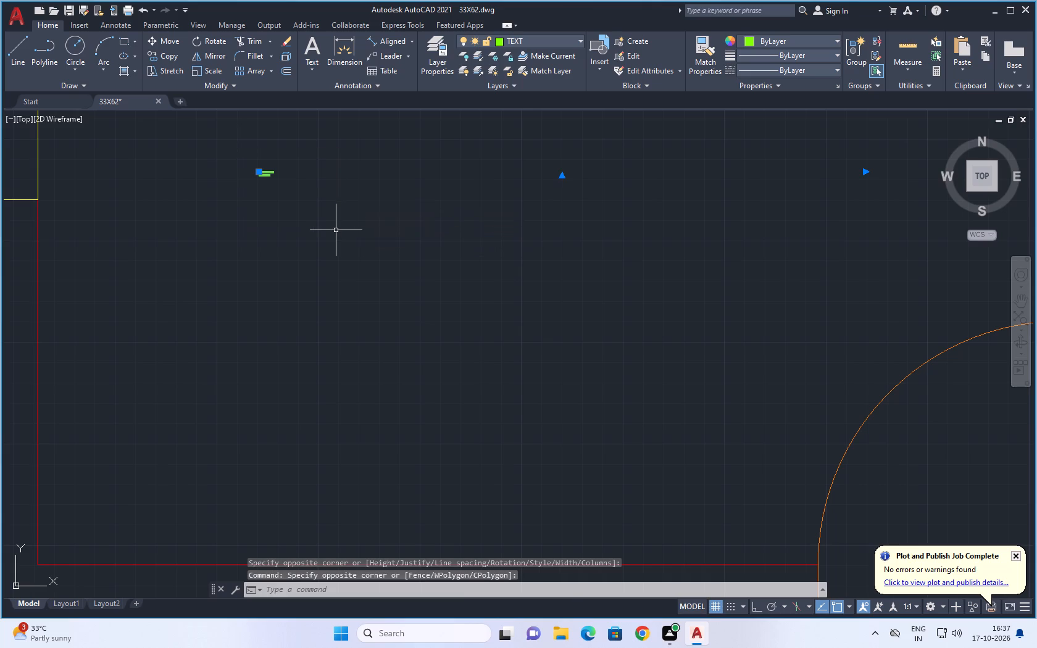
right_click(336, 230)
left_click(372, 550)
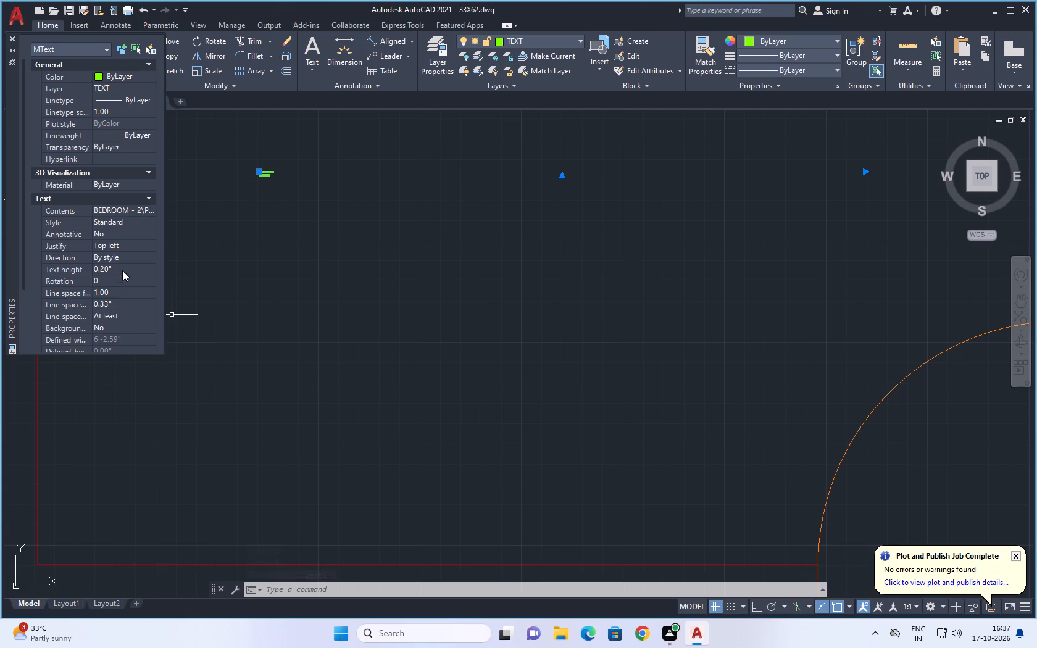
left_click(122, 268)
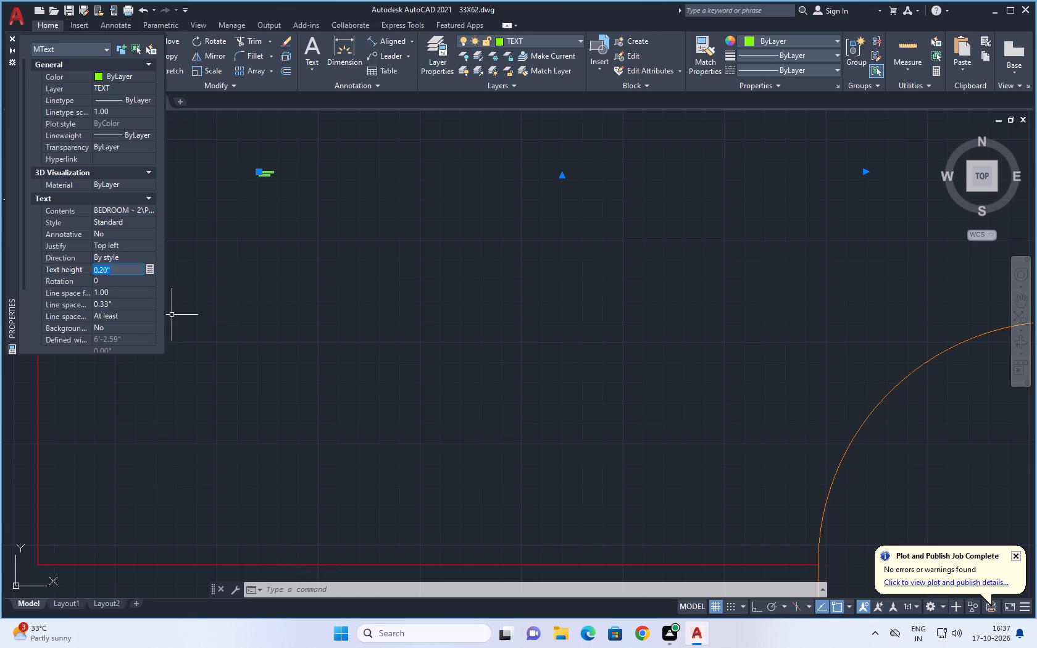
key("7")
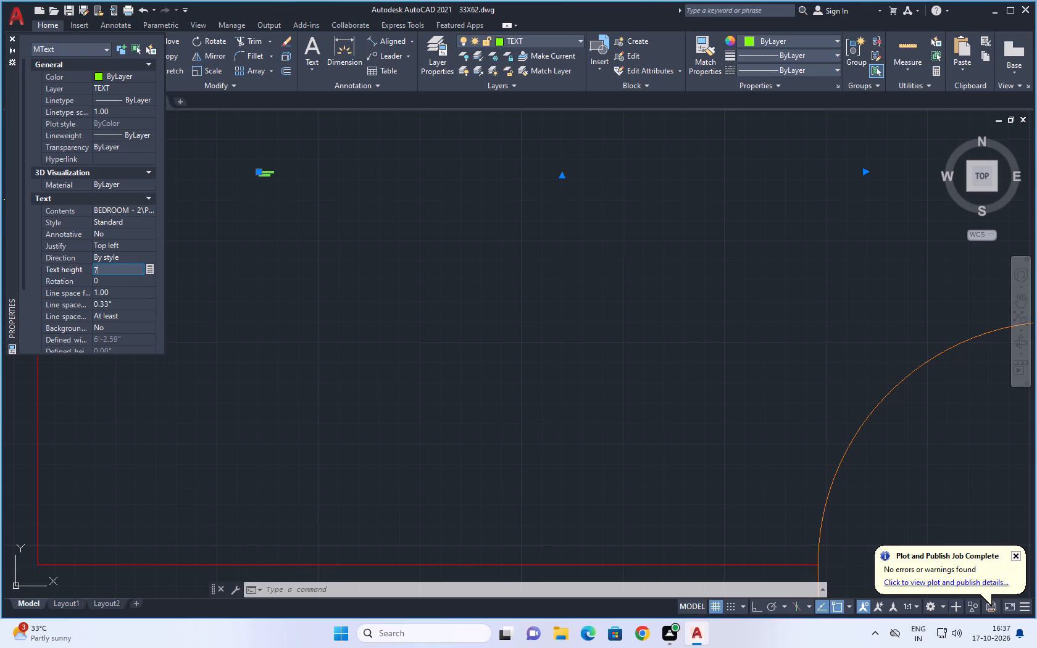
key("Return")
scroll(249, 307, "down", 3)
middle_click_drag(350, 356, 342, 349)
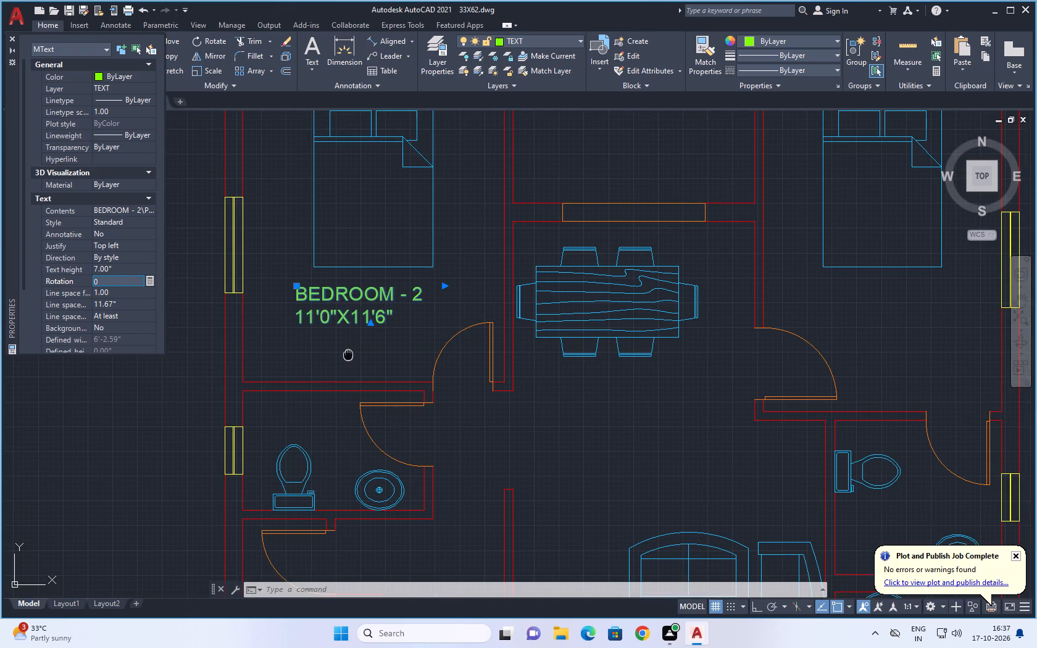
Deselect the northwest bedroom's label and close the Properties palette.
middle_click_drag(342, 349, 335, 338)
key("Escape")
key("Escape")
middle_click_drag(343, 326, 306, 340)
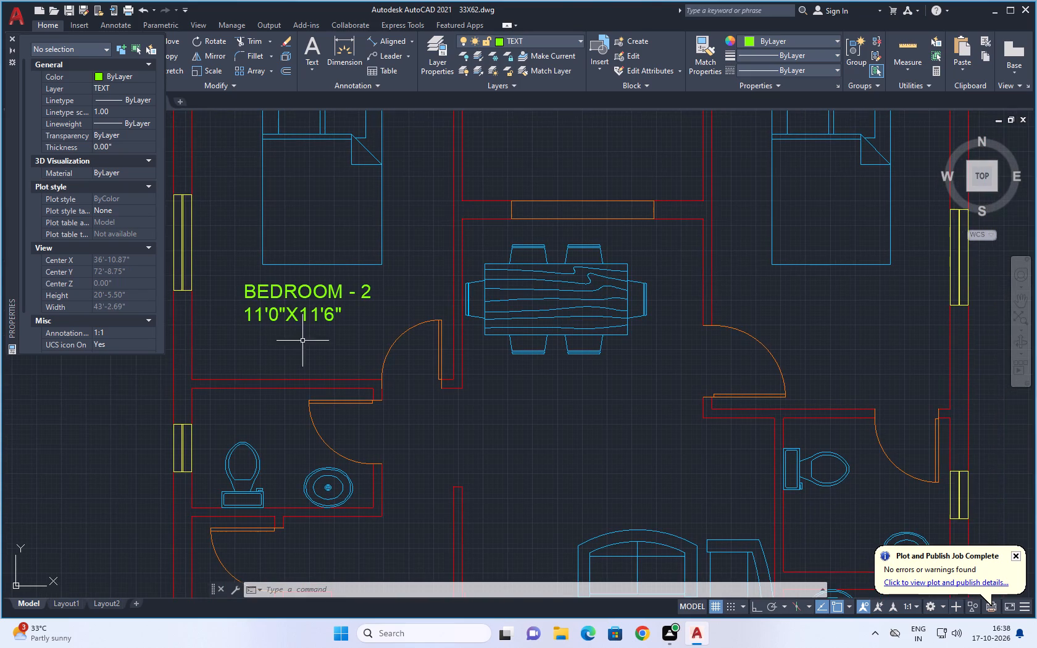
left_click(12, 37)
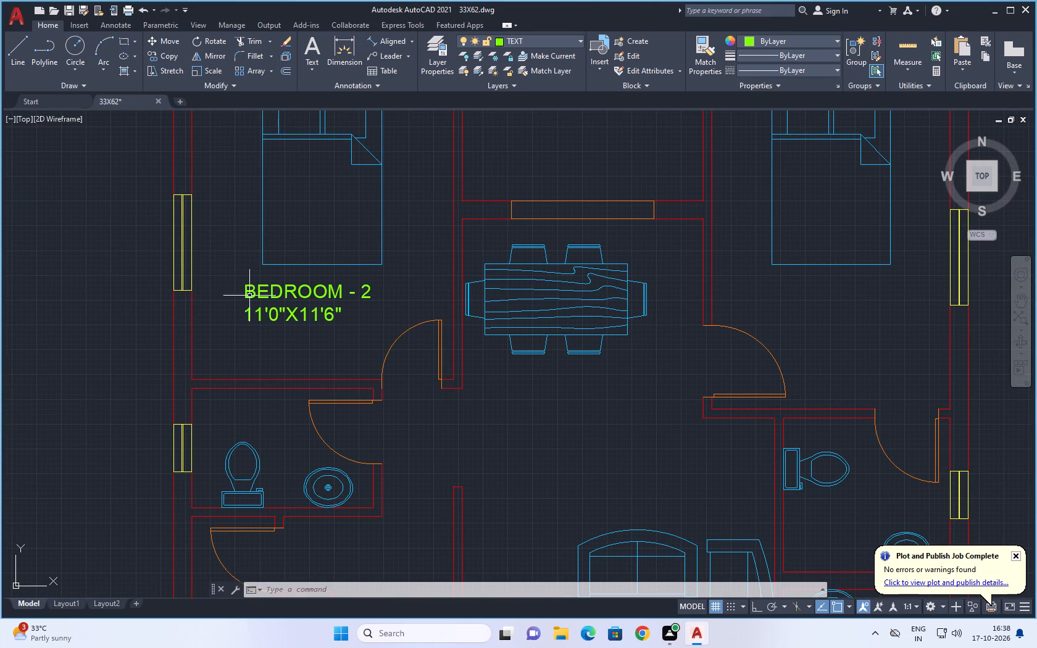
Copy the "BEDROOM - 2" label from its top-left corner into the bathroom directly south of the northwest bedroom.
left_click(267, 293)
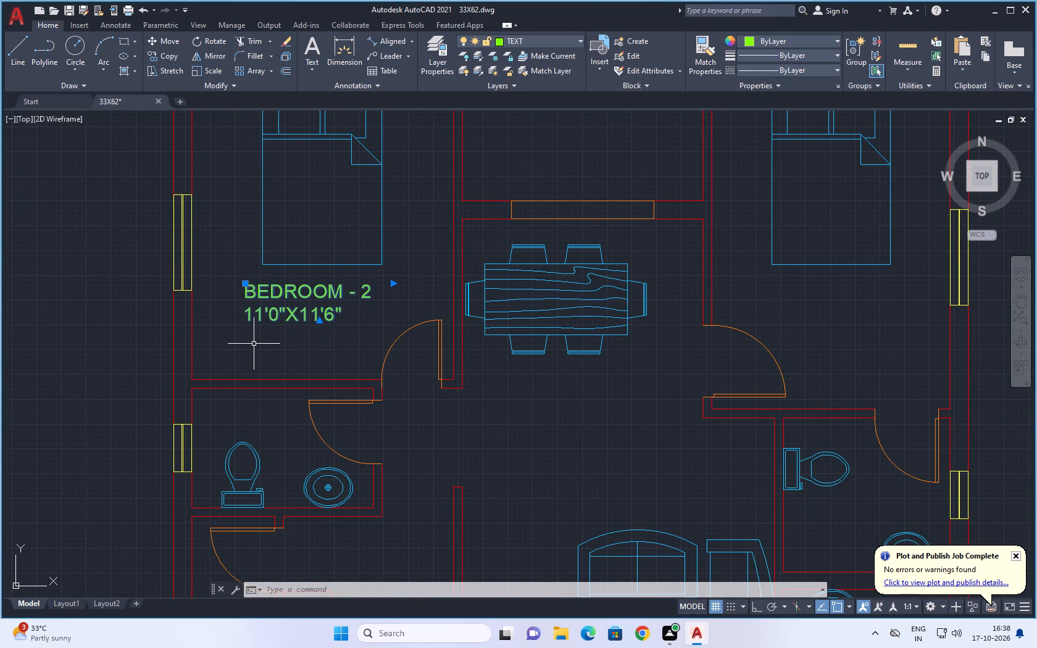
type("CO")
key("space")
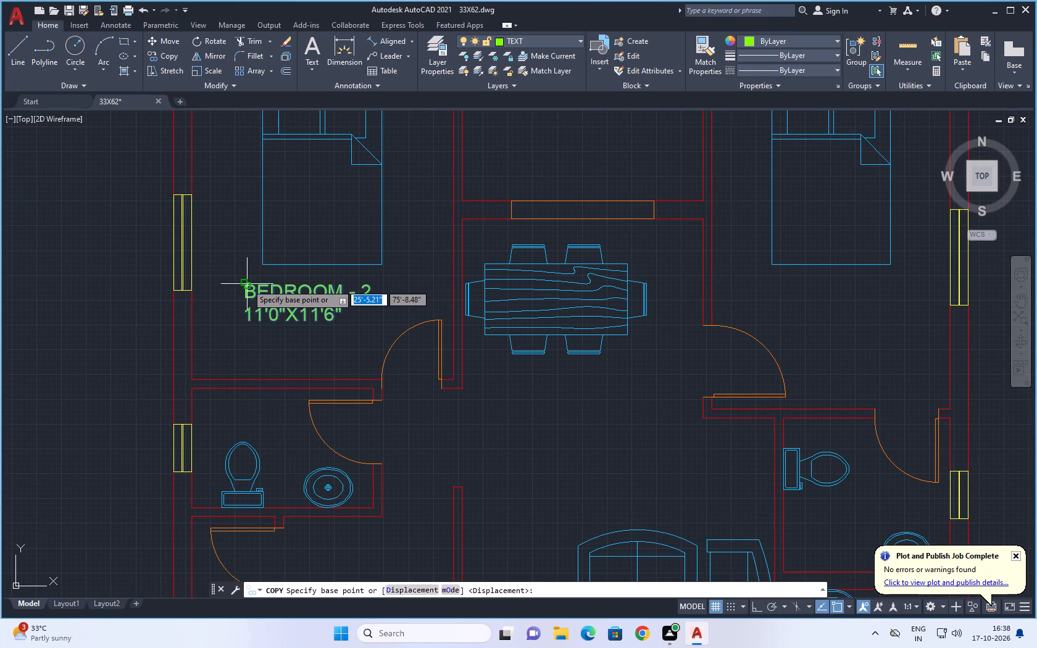
left_click(247, 284)
scroll(224, 404, "down", 1)
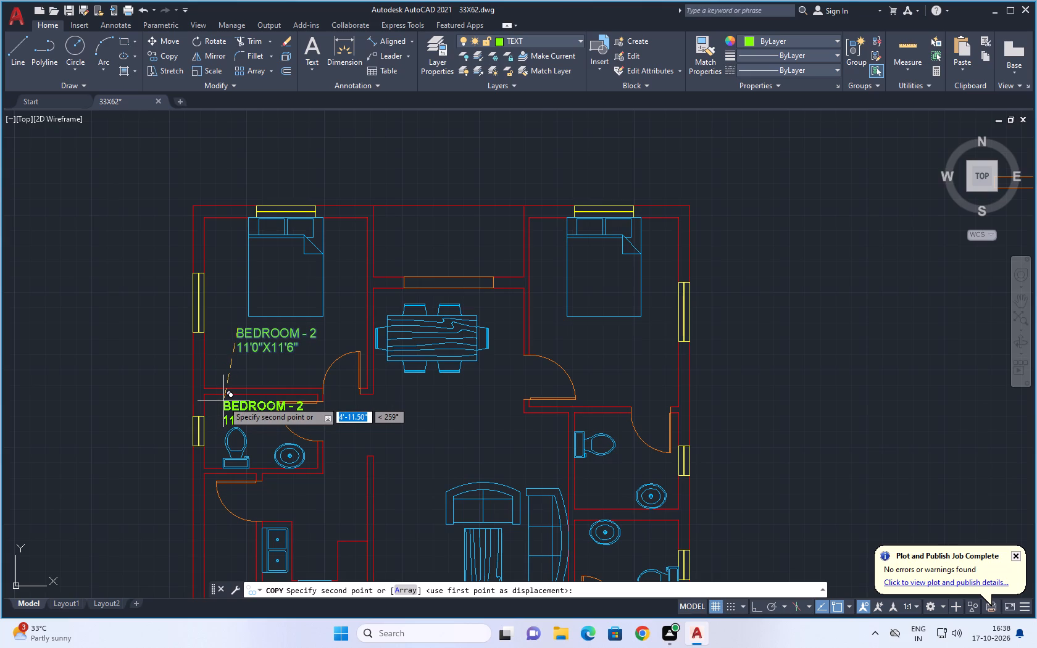
scroll(223, 401, "up", 4)
scroll(159, 399, "up", 2)
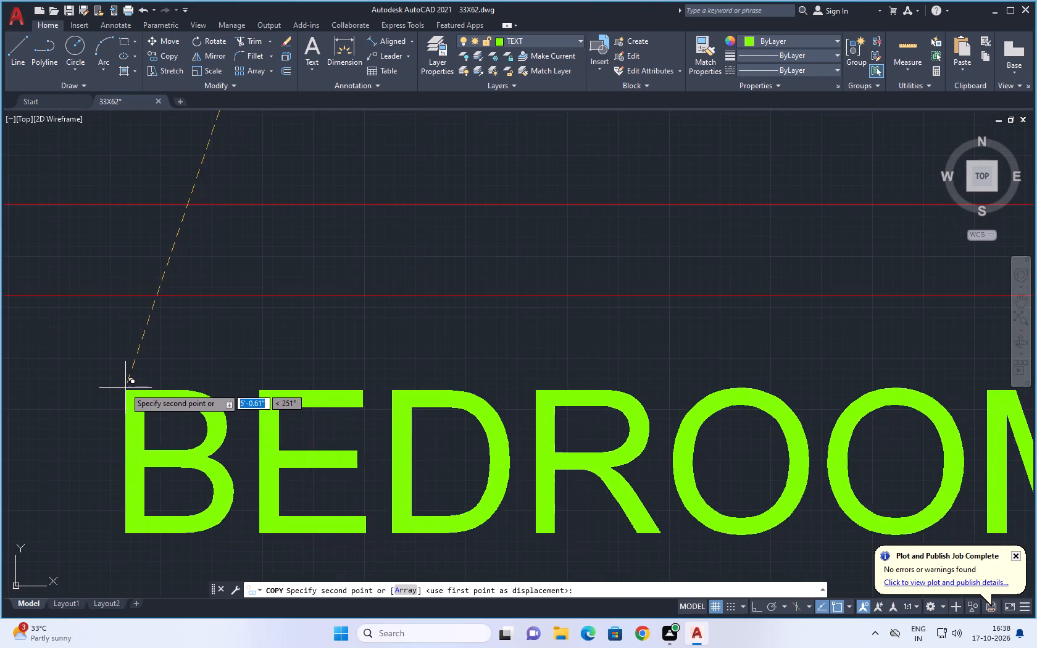
scroll(128, 389, "down", 2)
middle_click_drag(148, 394, 315, 367)
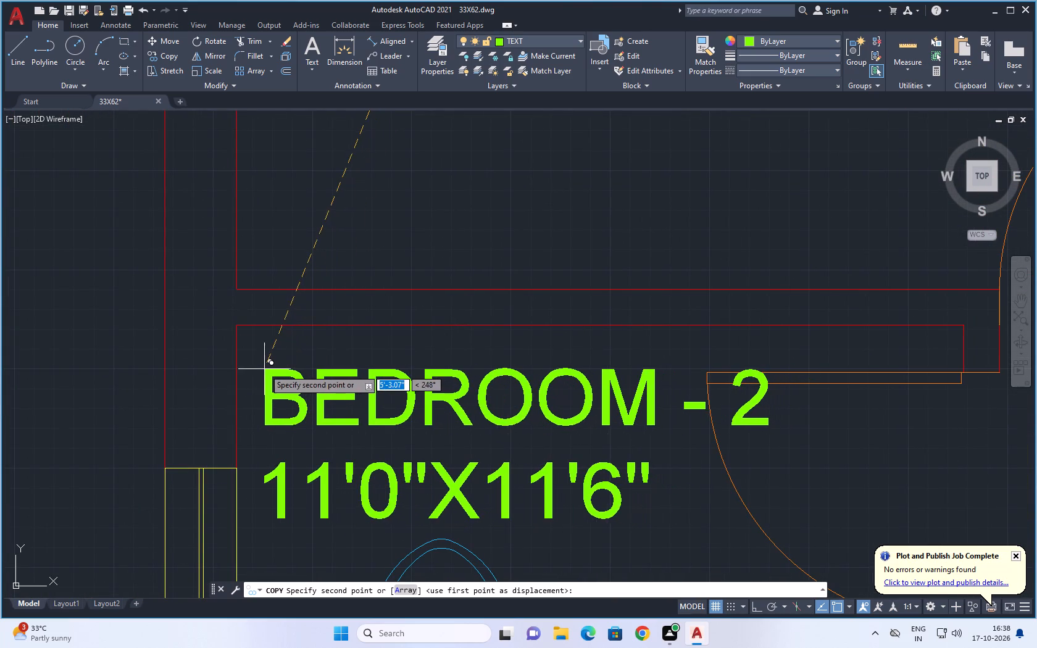
left_click(260, 367)
Place label copies in the open space between the two northern bedrooms and just south of the northern dining table.
scroll(359, 388, "down", 3)
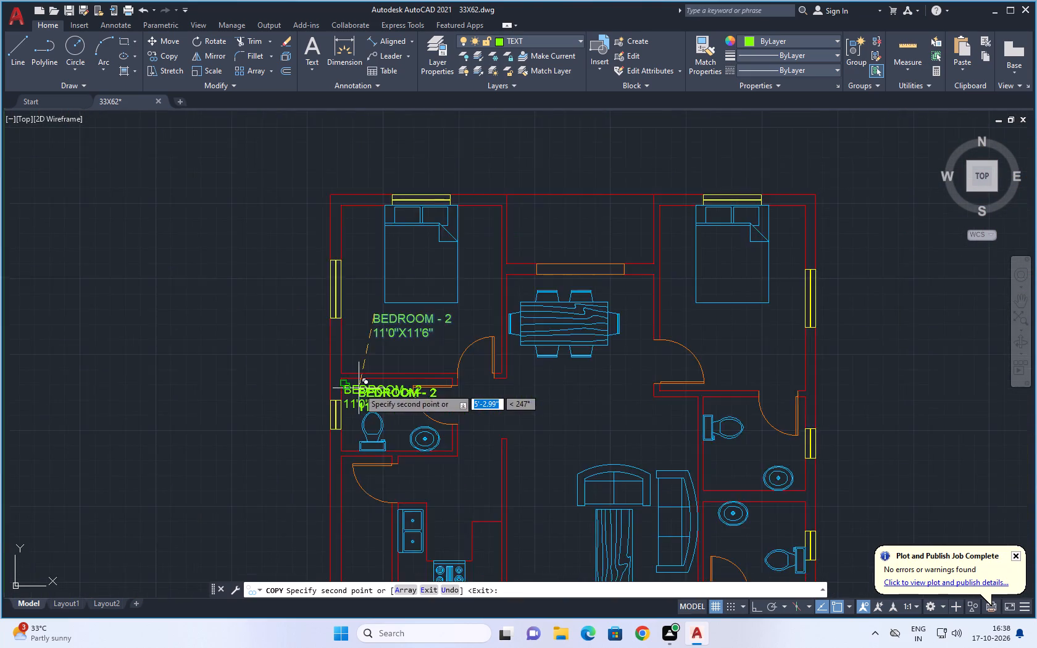
scroll(359, 388, "down", 2)
middle_click_drag(396, 399, 359, 307)
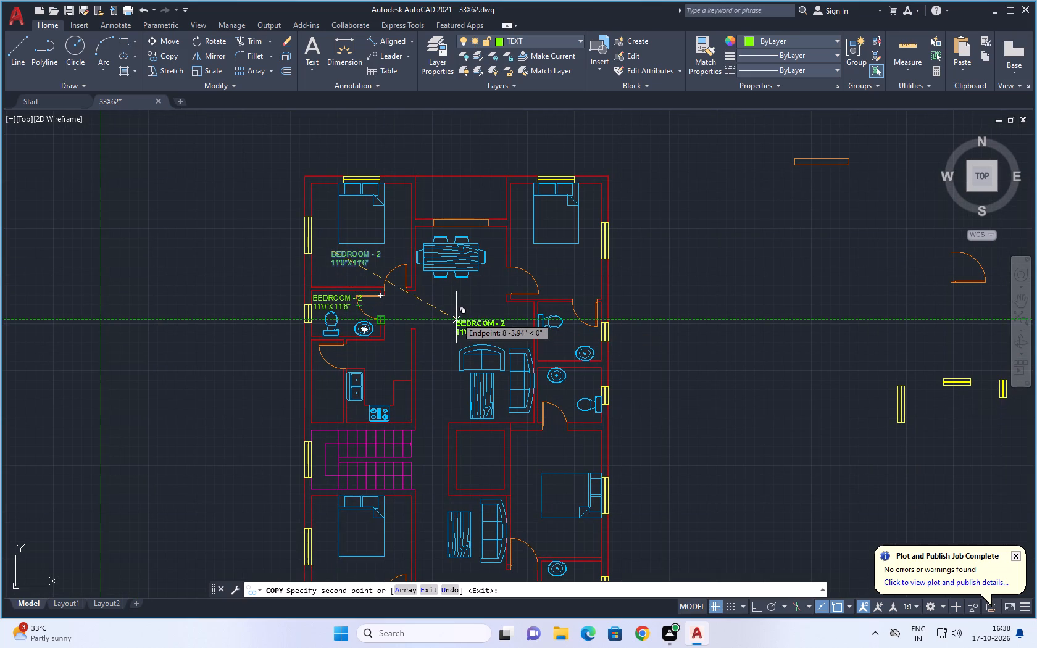
left_click(440, 189)
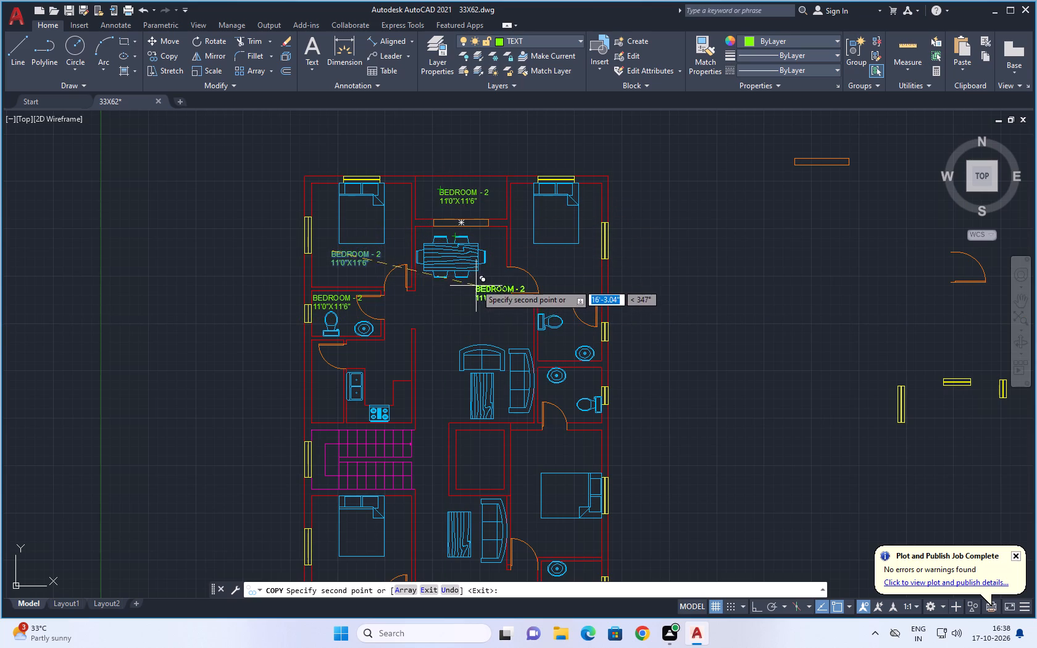
scroll(467, 275, "up", 2)
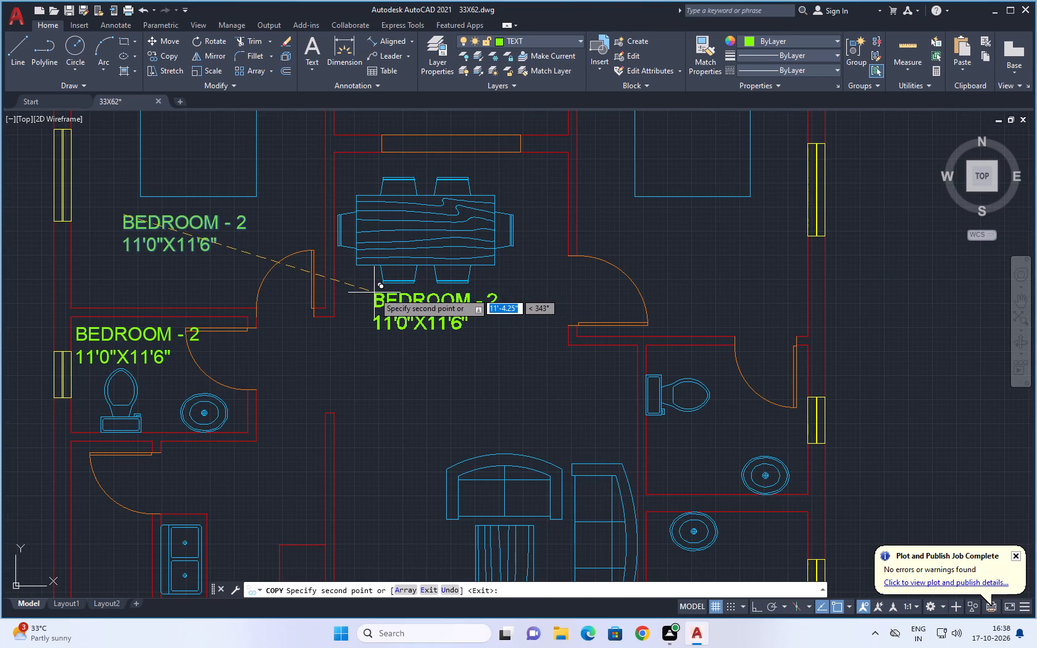
left_click(374, 293)
Place label copies just north of the northern living room's sofas and south of the bed in the northeast bedroom.
scroll(375, 355, "down", 2)
middle_click_drag(385, 362, 380, 307)
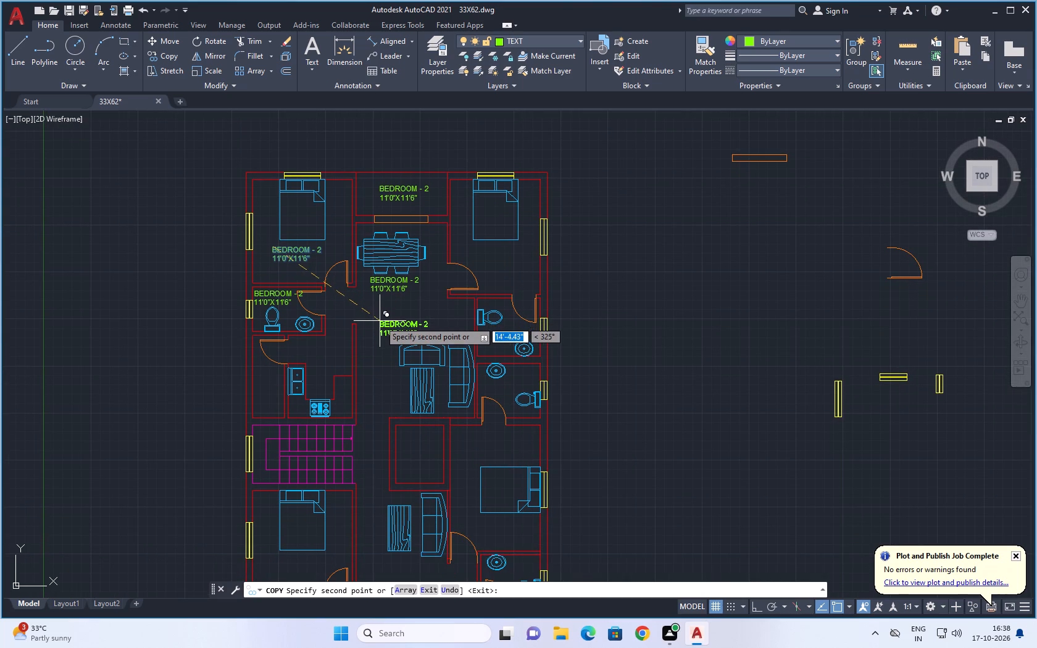
scroll(369, 360, "up", 1)
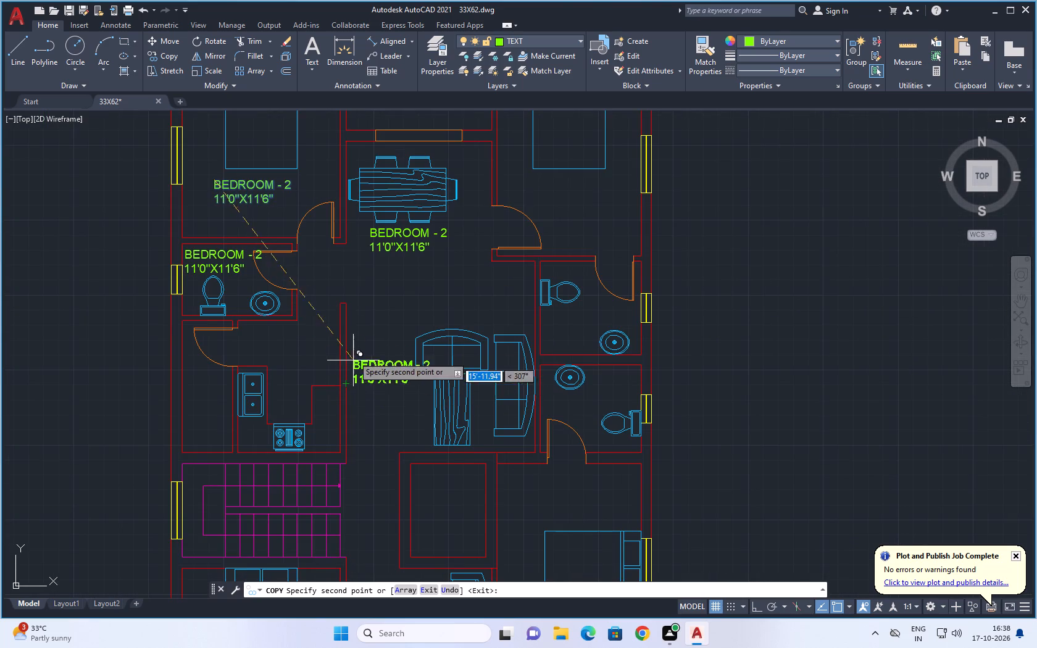
left_click(389, 298)
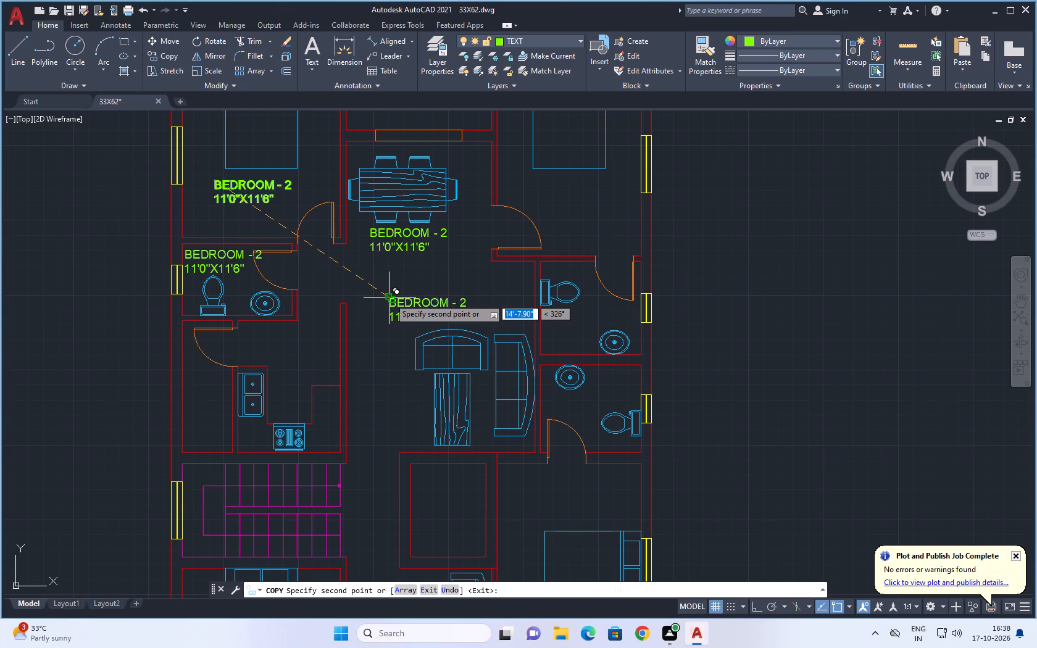
left_click(535, 180)
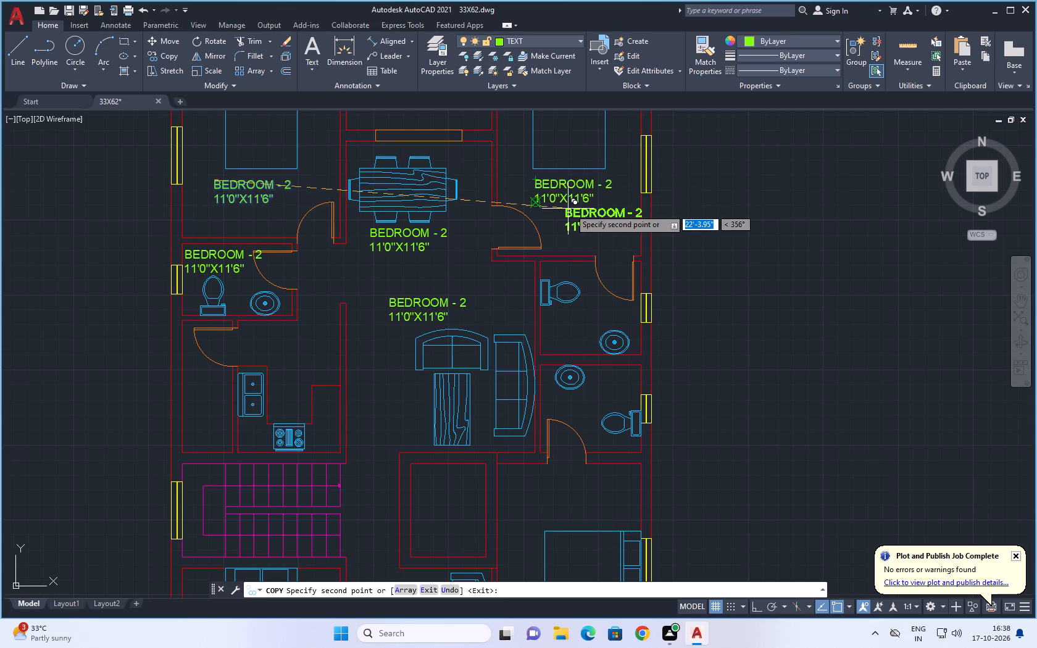
Place a label copy in each of the two adjoining bathrooms south of the northeast bedroom.
scroll(571, 210, "down", 1)
middle_click_drag(663, 231, 645, 170)
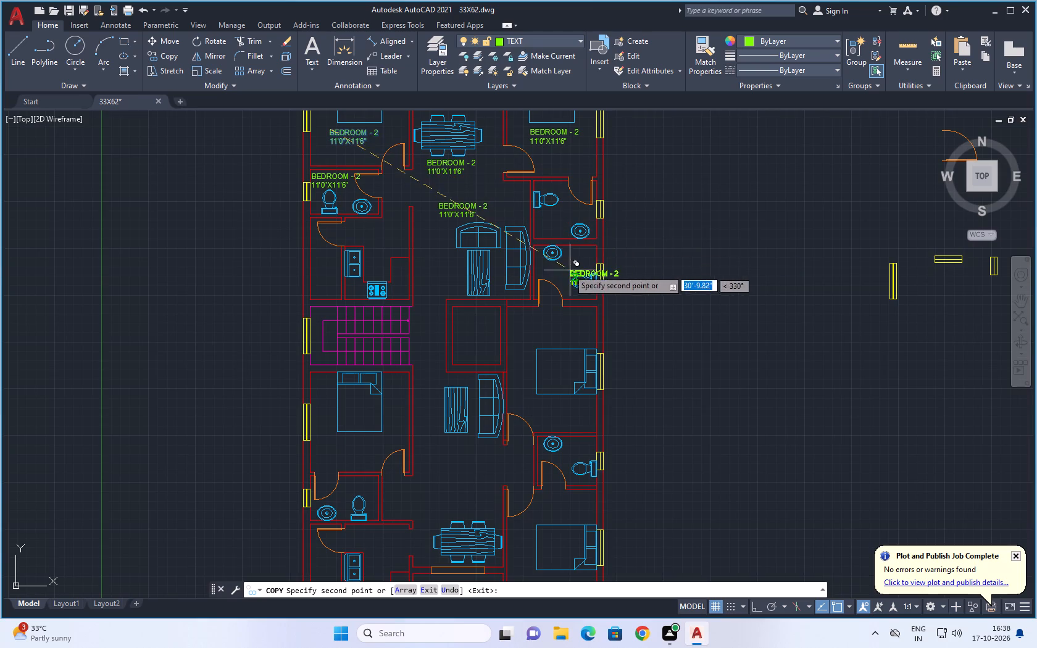
scroll(548, 230, "up", 4)
scroll(494, 168, "up", 1)
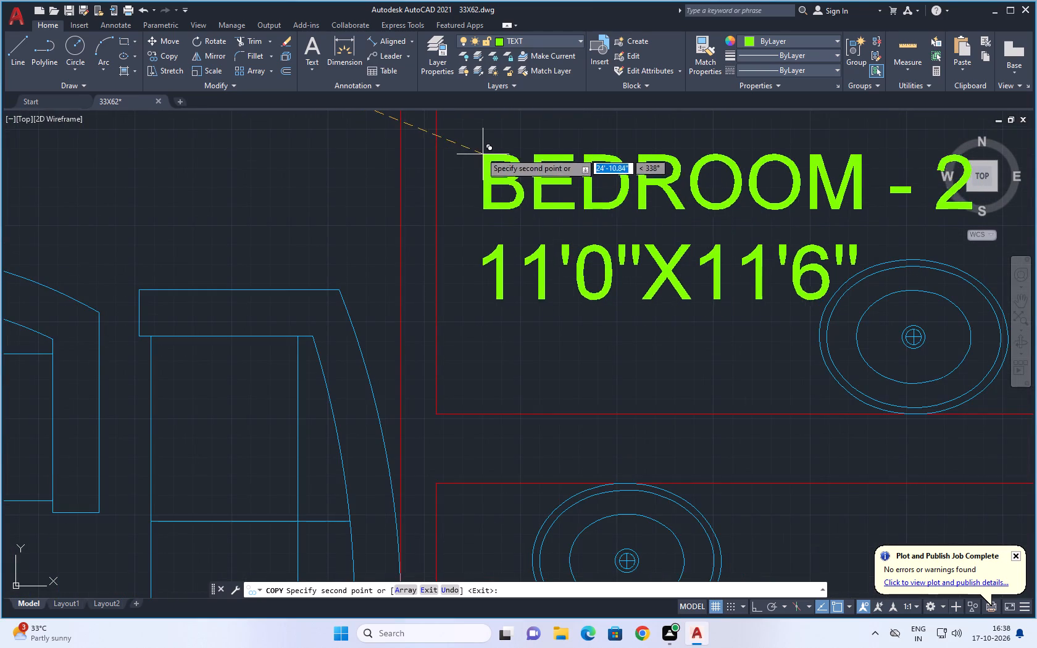
left_click(479, 149)
scroll(511, 214, "down", 3)
middle_click_drag(535, 265, 518, 140)
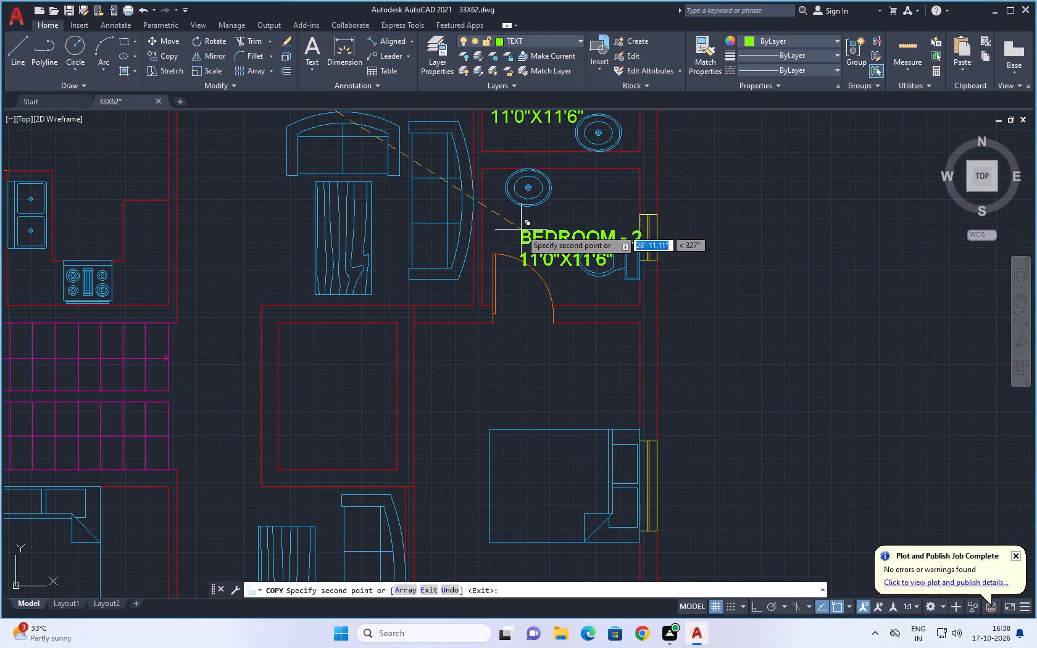
scroll(517, 230, "up", 3)
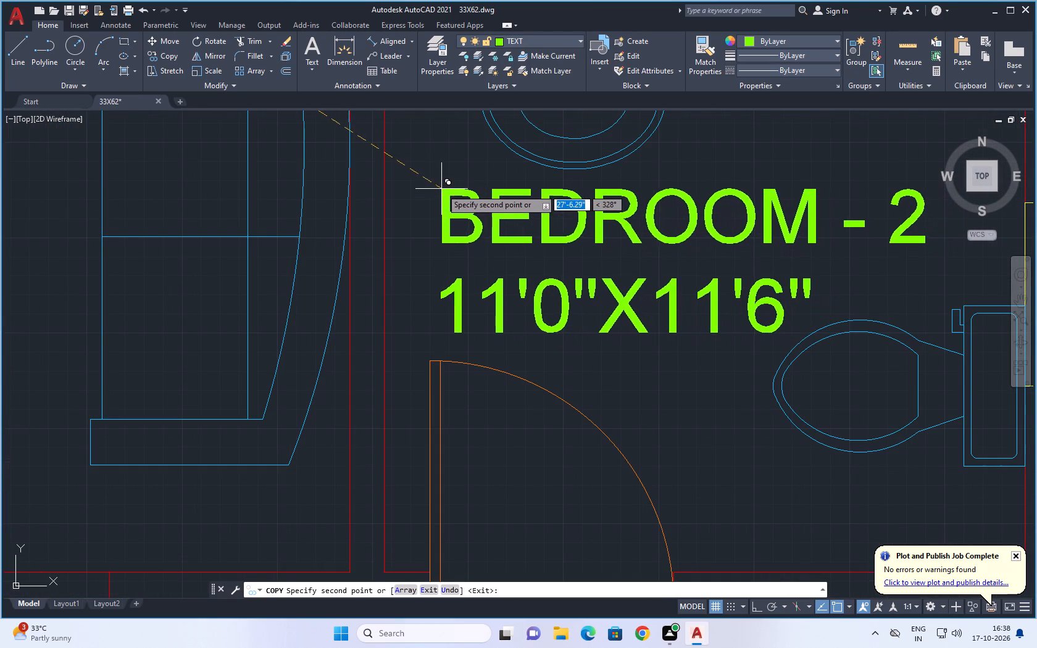
left_click(435, 190)
Place label copies north of the bed in the middle east bedroom and in the bathroom directly south of that bedroom.
scroll(481, 241, "down", 4)
middle_click_drag(523, 294, 519, 237)
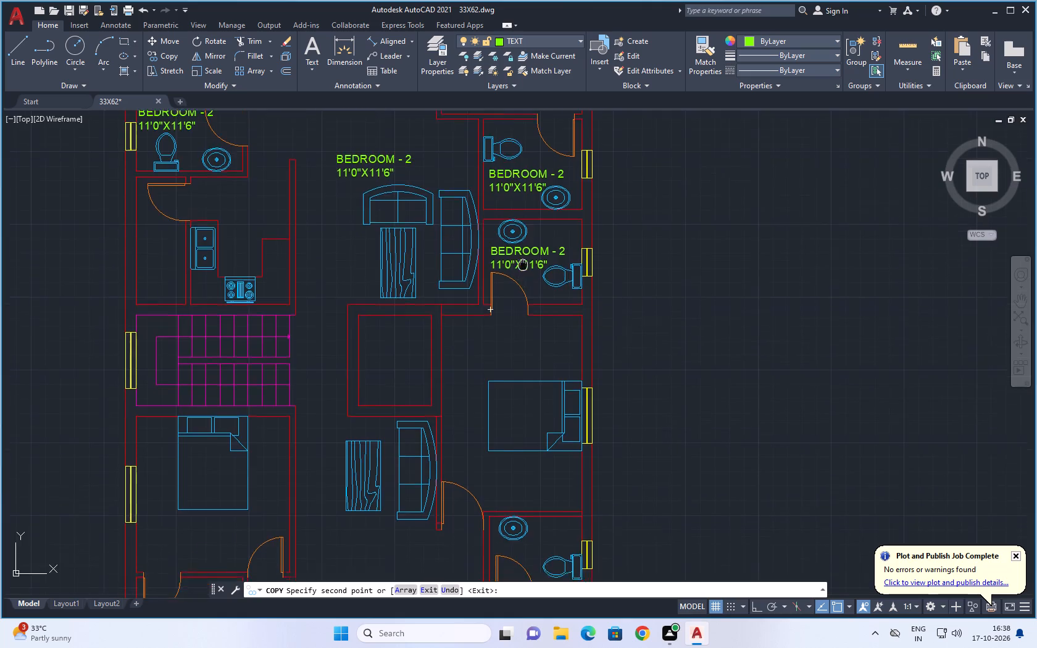
middle_click_drag(519, 237, 511, 189)
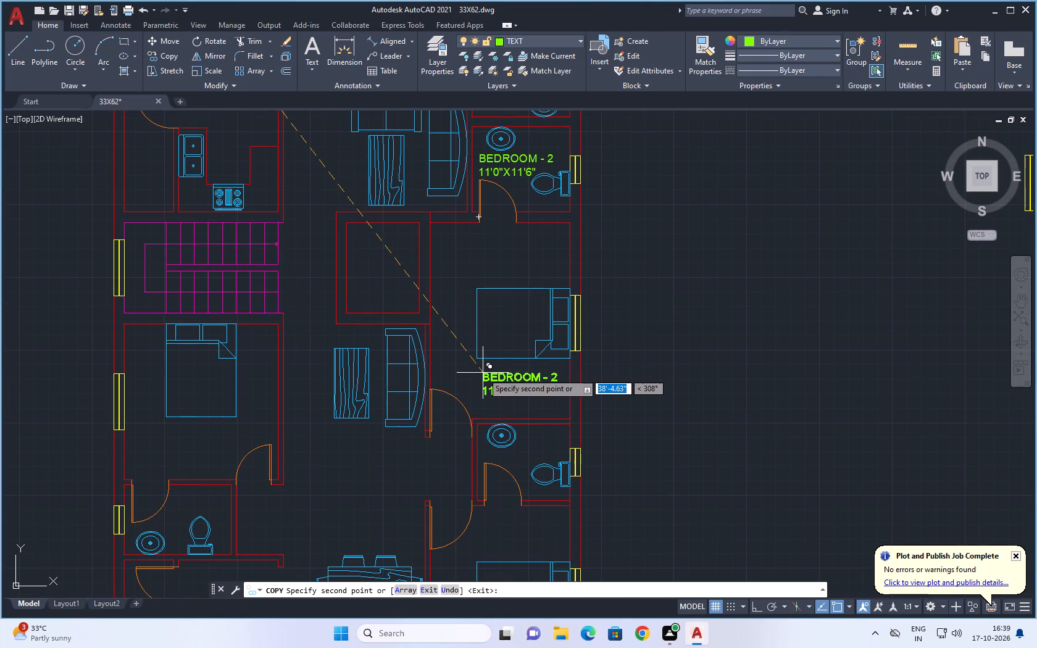
left_click(469, 259)
scroll(491, 291, "down", 2)
middle_click_drag(562, 315, 580, 228)
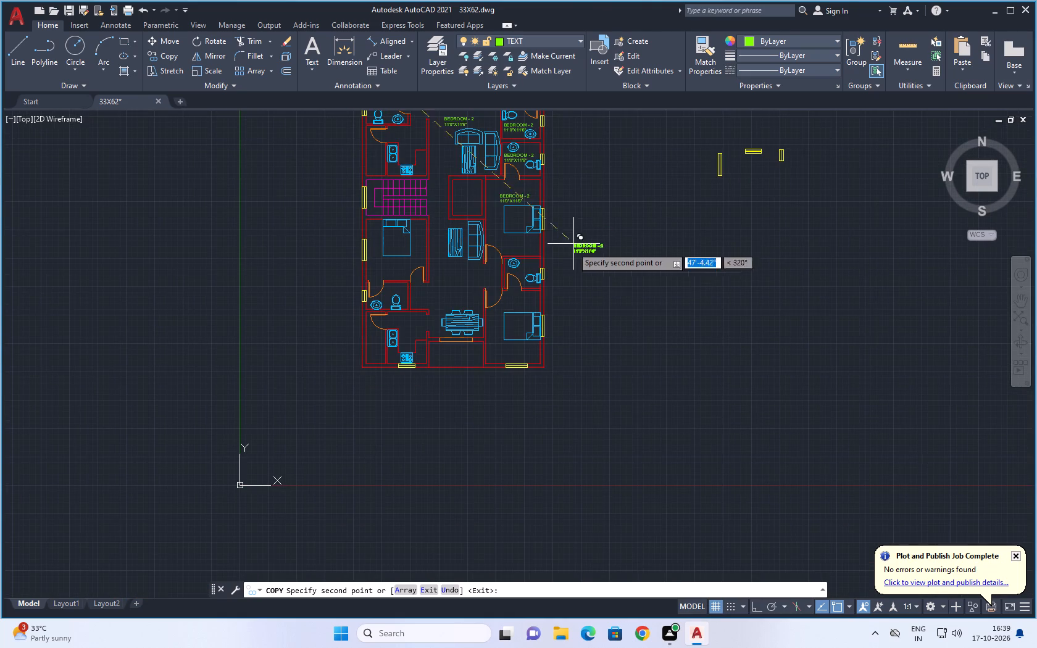
scroll(514, 273, "up", 6)
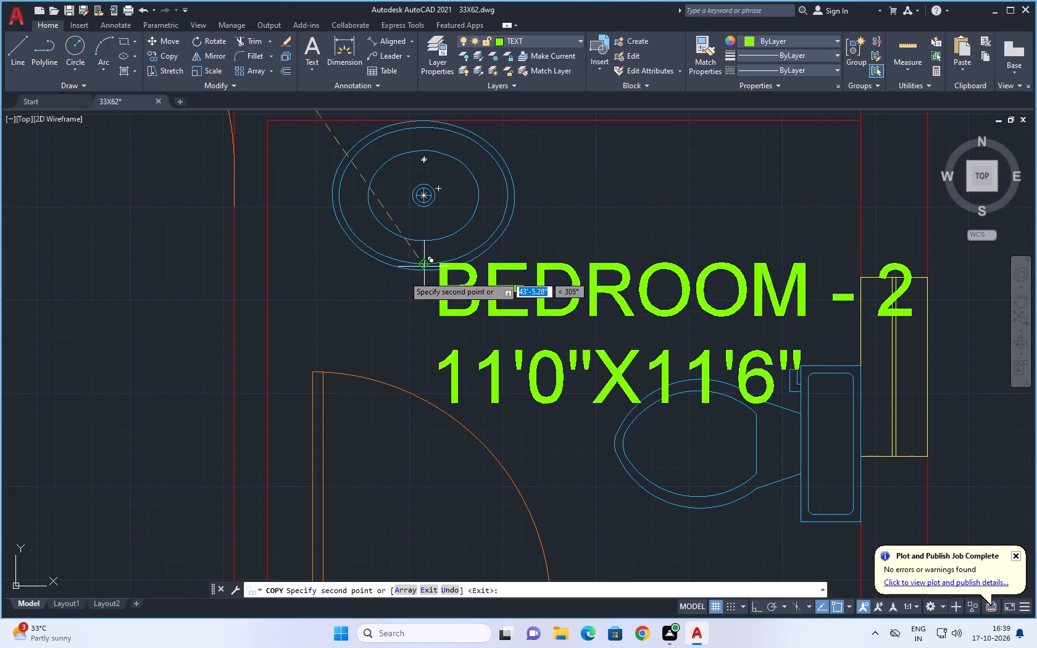
scroll(374, 286, "up", 1)
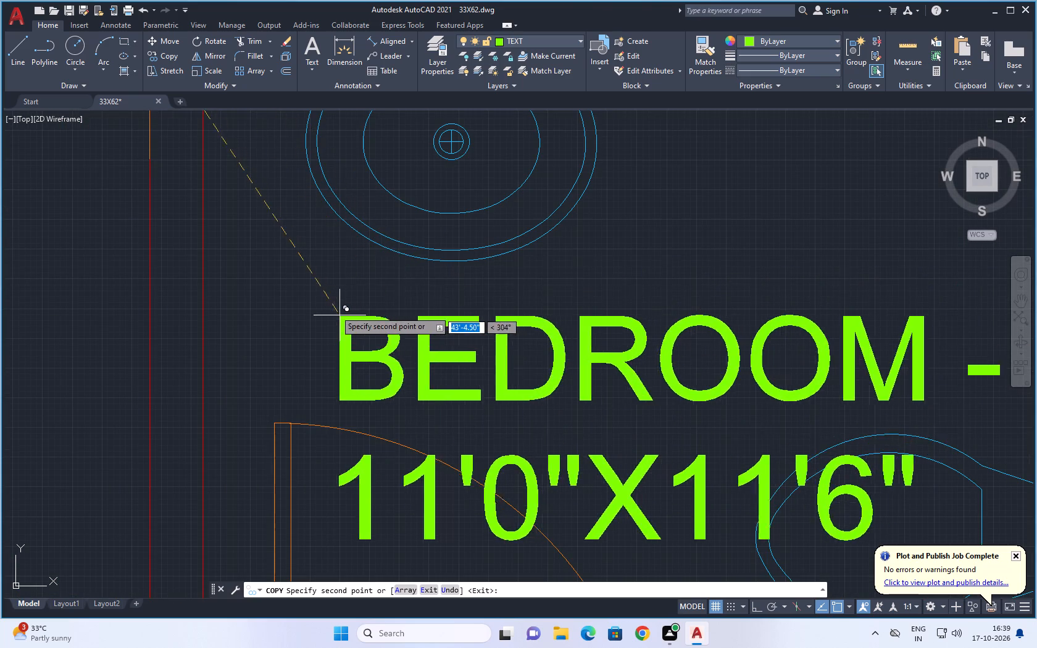
scroll(328, 301, "down", 2)
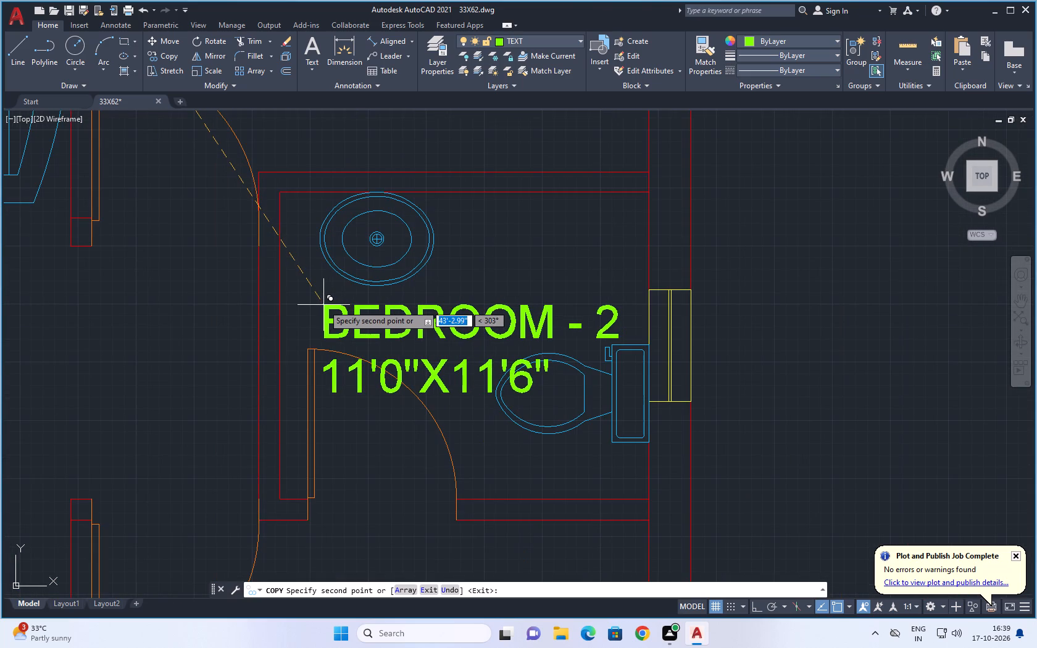
middle_click_drag(324, 302, 324, 239)
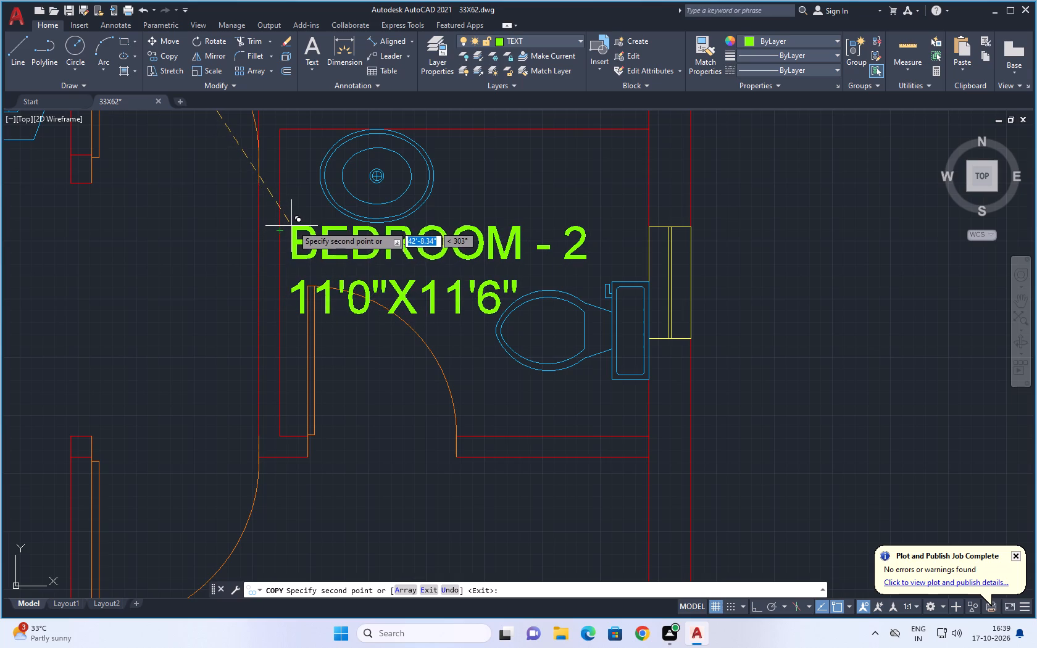
left_click(290, 233)
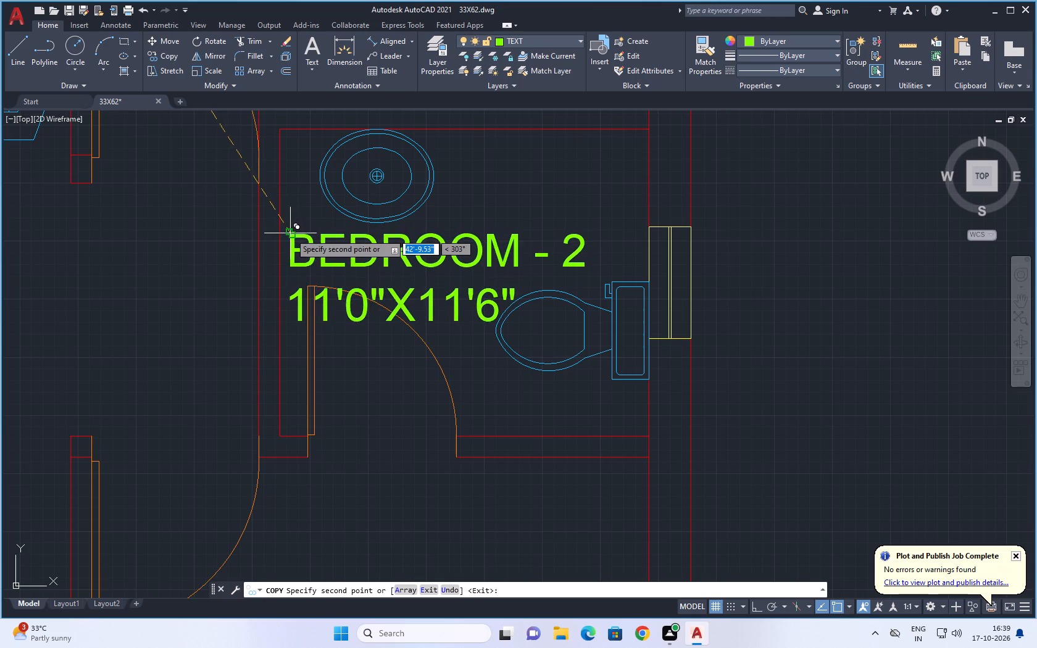
Place a label copy north of the bed in the southeast bedroom.
scroll(314, 293, "down", 3)
middle_click_drag(340, 345, 386, 201)
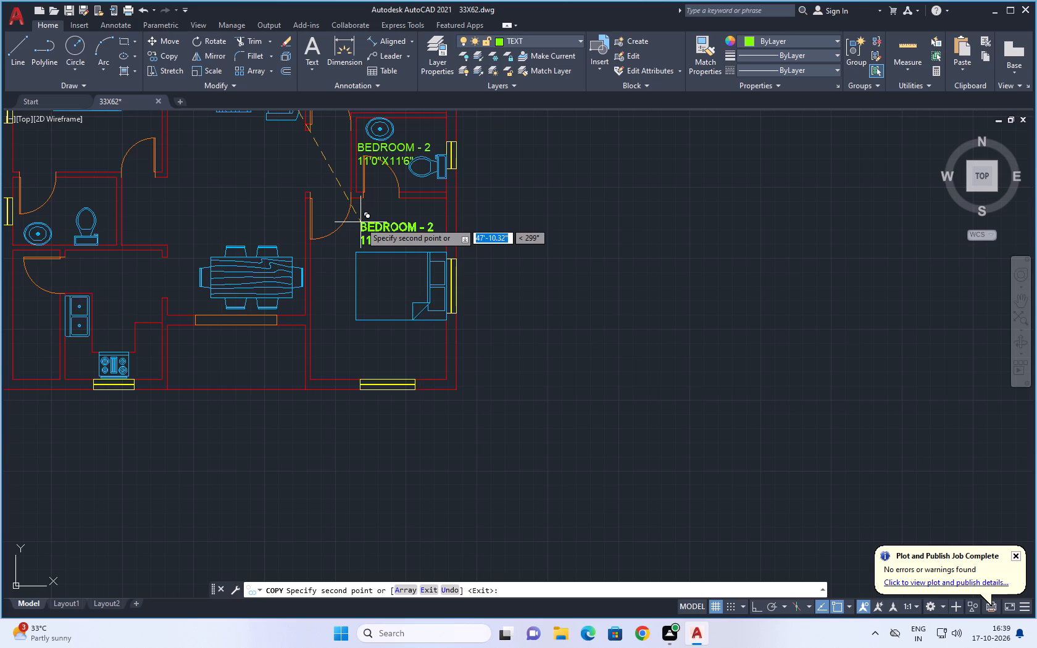
left_click(360, 222)
Place label copies in the southern hall, one below the sofa and table and one just north of the dining table.
scroll(270, 260, "down", 2)
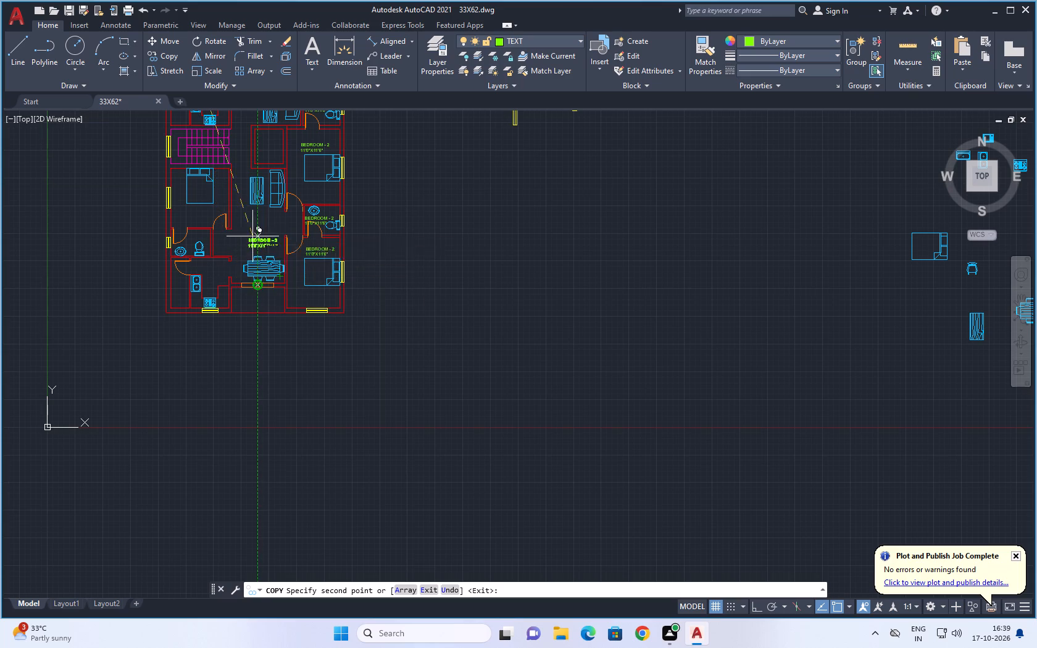
scroll(267, 217, "up", 3)
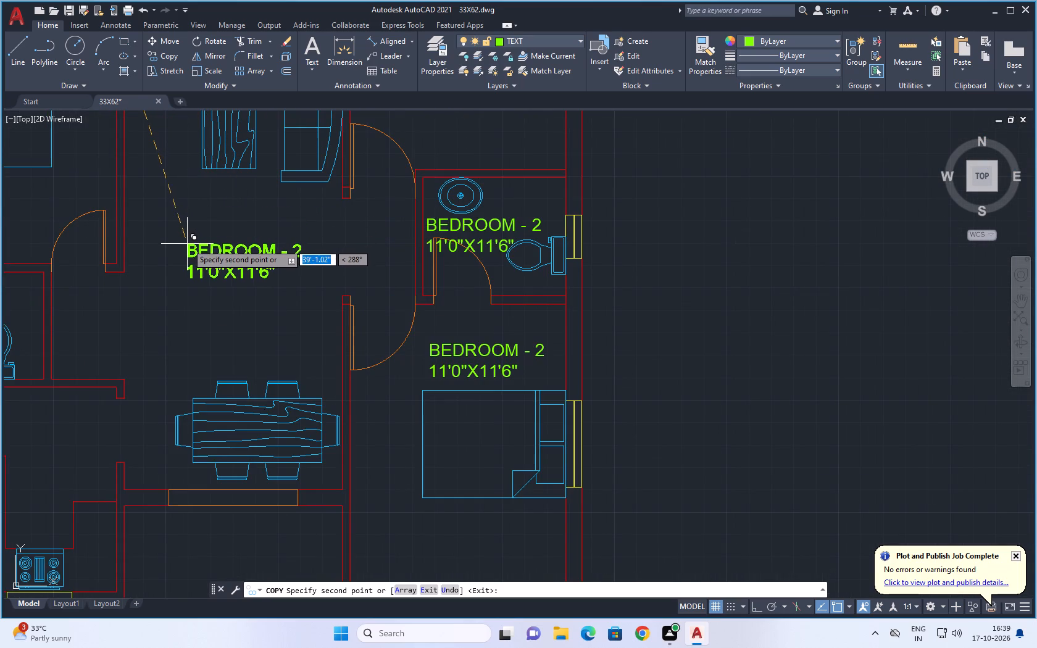
left_click(183, 241)
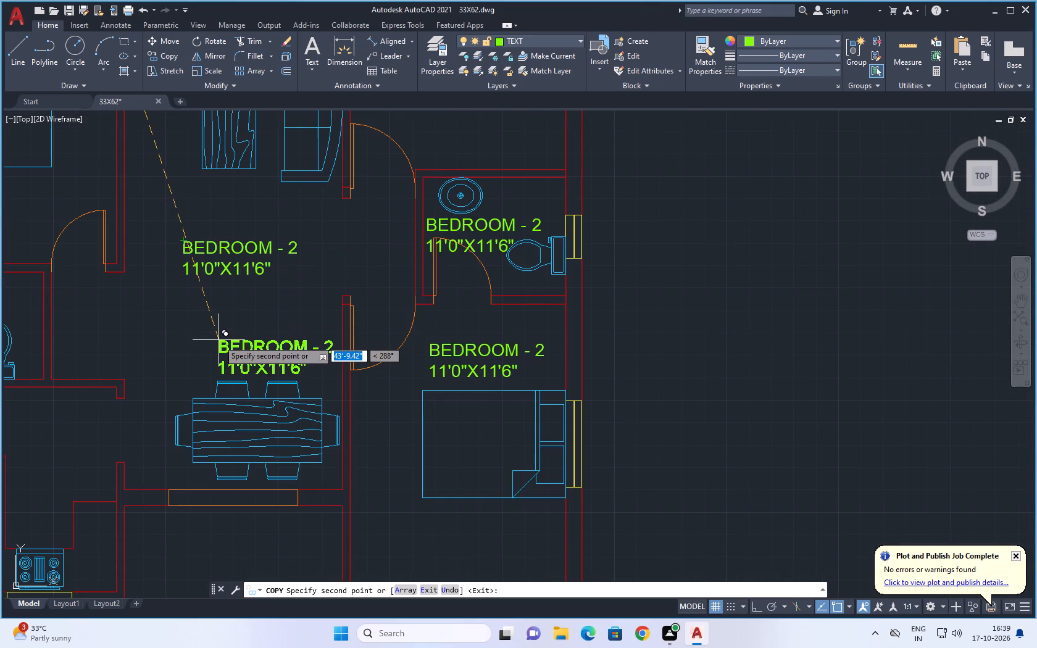
left_click(219, 340)
Place a label copy in the southern kitchen, just east of the sink.
scroll(217, 323, "down", 4)
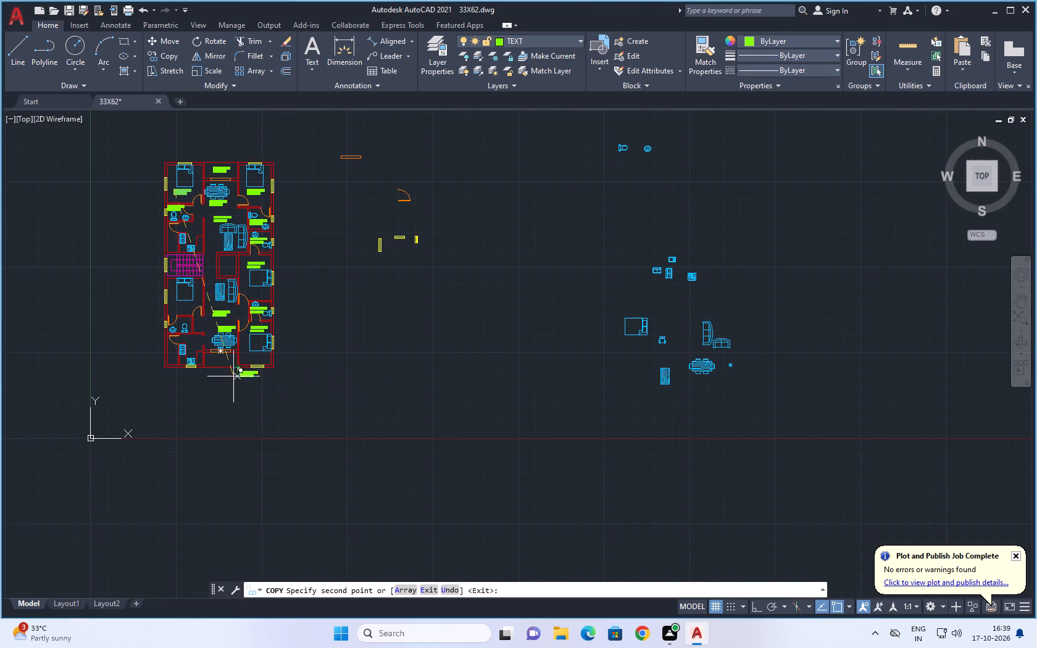
scroll(206, 353, "up", 3)
middle_click_drag(146, 317, 221, 322)
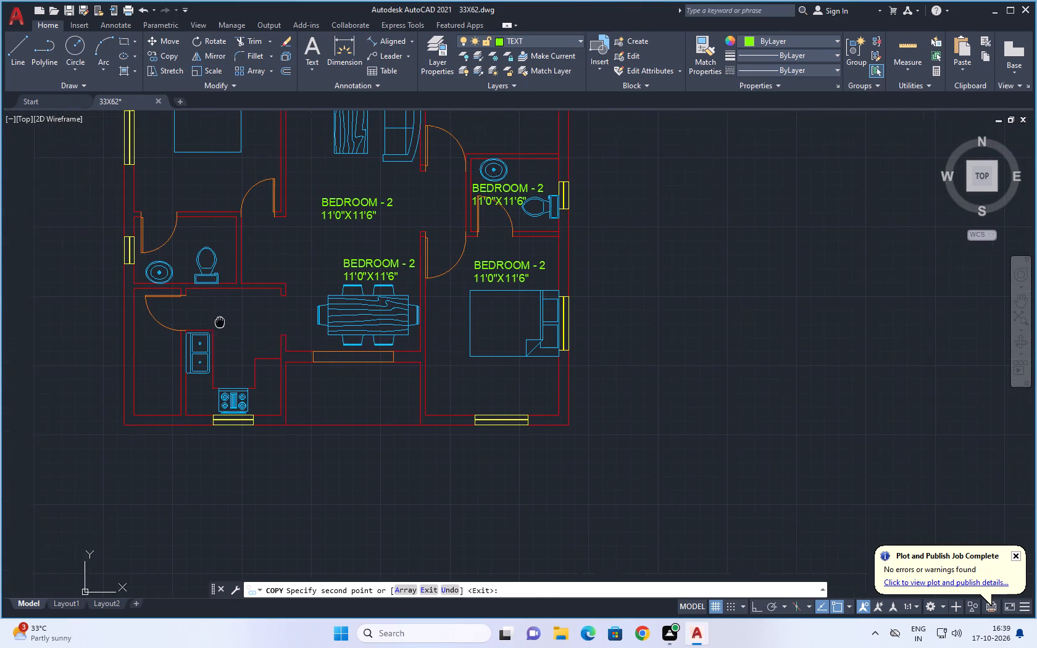
middle_click_drag(221, 322, 223, 322)
scroll(223, 322, "up", 4)
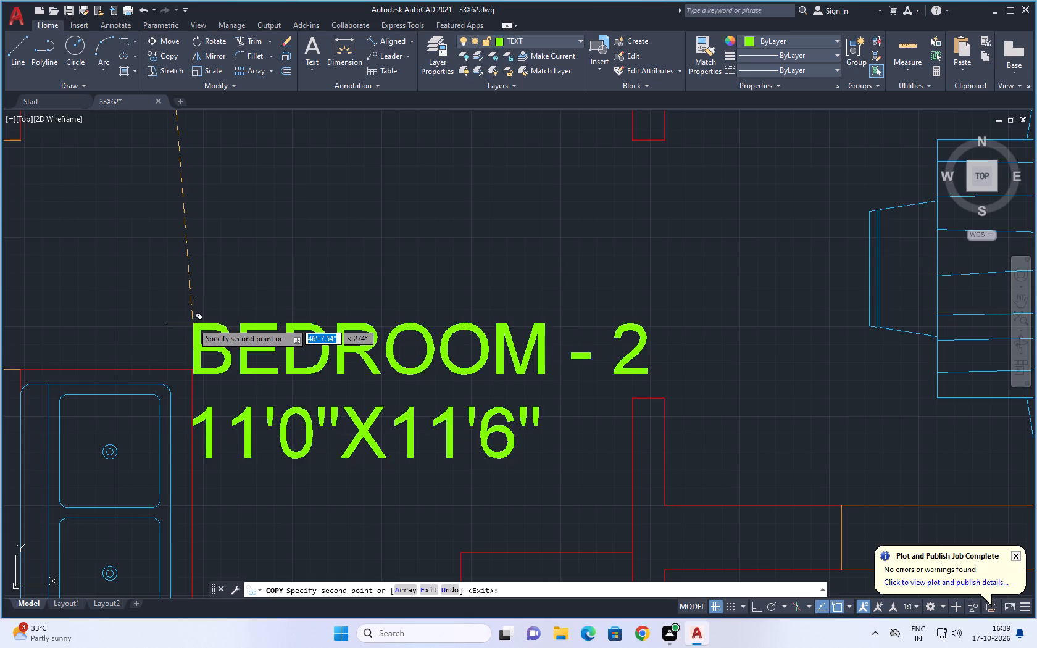
left_click(199, 376)
Place a label copy in the narrow room just west of the southern kitchen's sink.
scroll(222, 302, "down", 3)
middle_click_drag(246, 298, 353, 293)
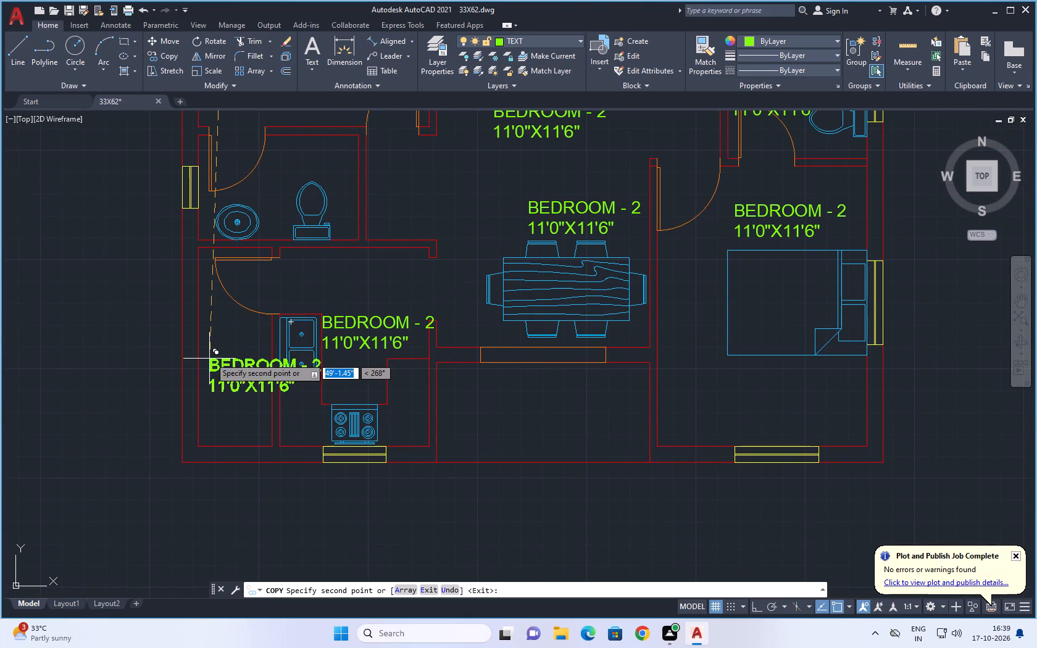
scroll(210, 357, "up", 4)
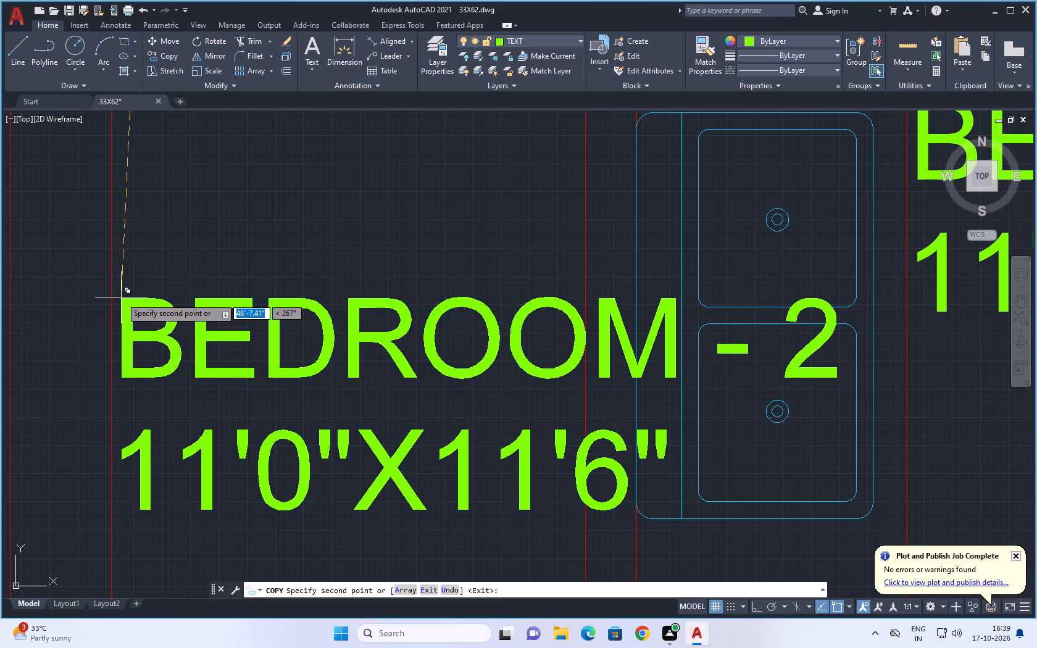
left_click(121, 297)
Place label copies north of the toilet in the southwest bathroom and south of the bed in the southwest bedroom.
scroll(213, 265, "down", 2)
scroll(264, 260, "down", 2)
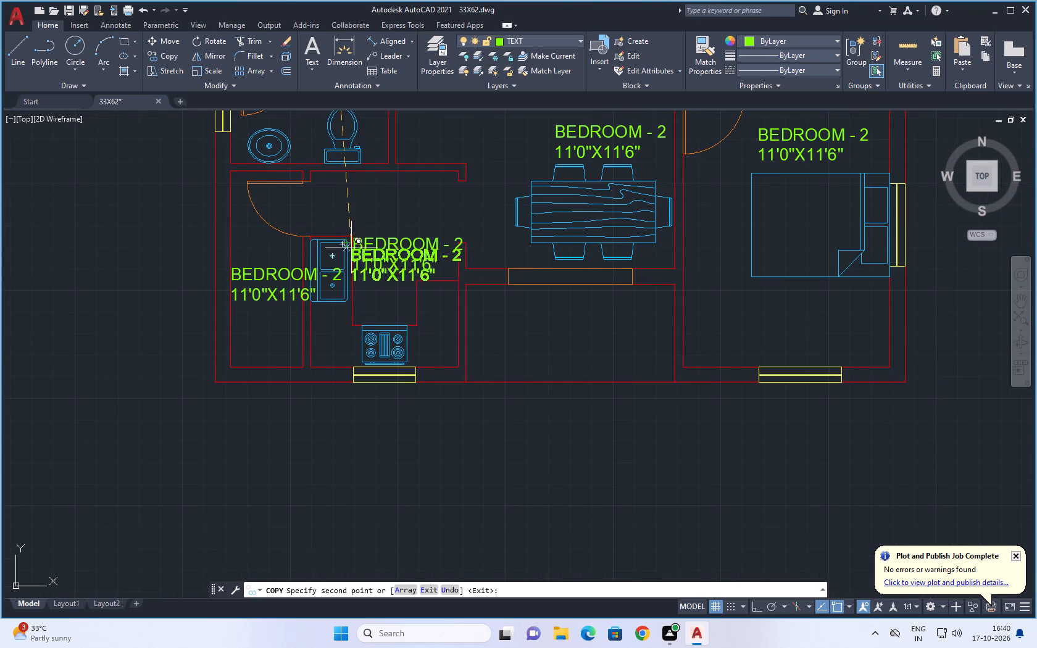
scroll(351, 246, "down", 3)
middle_click_drag(389, 217, 445, 370)
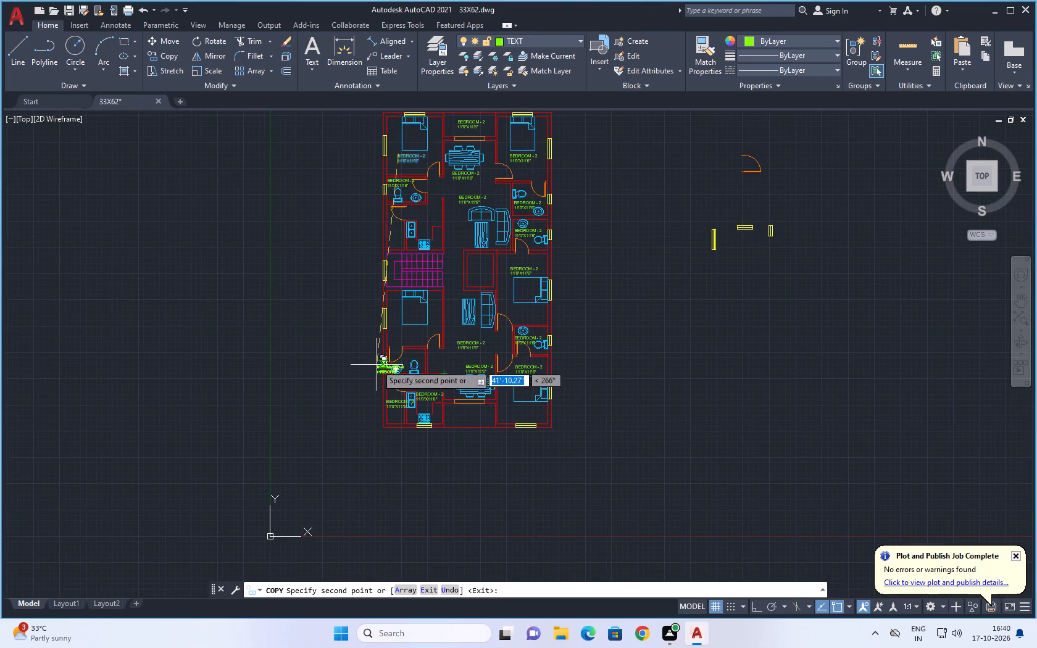
scroll(417, 355, "up", 3)
scroll(342, 360, "up", 4)
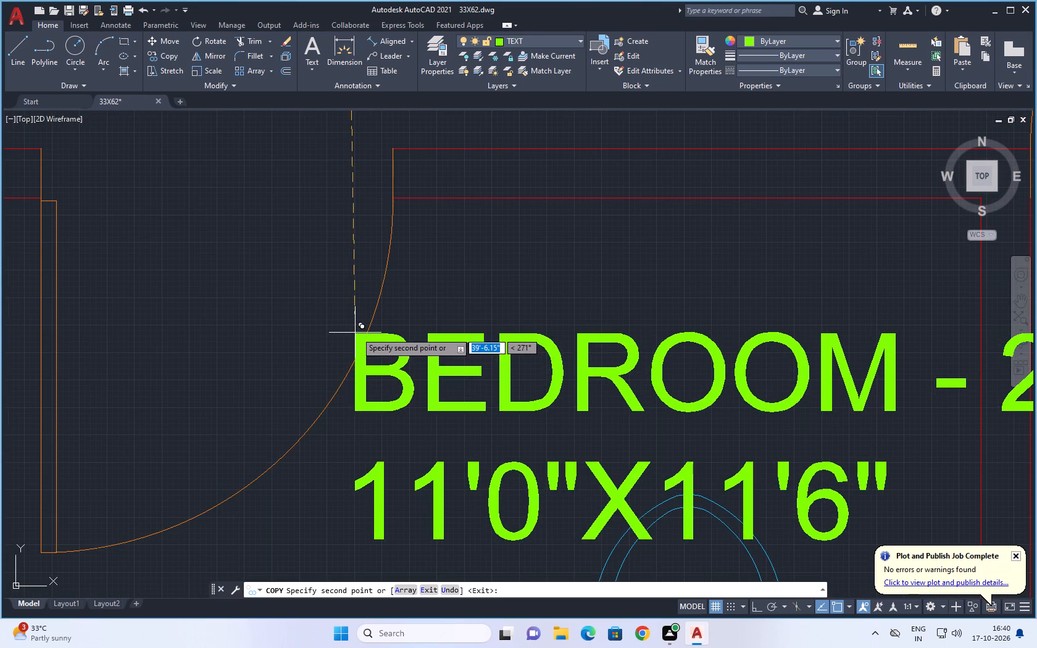
scroll(336, 349, "down", 2)
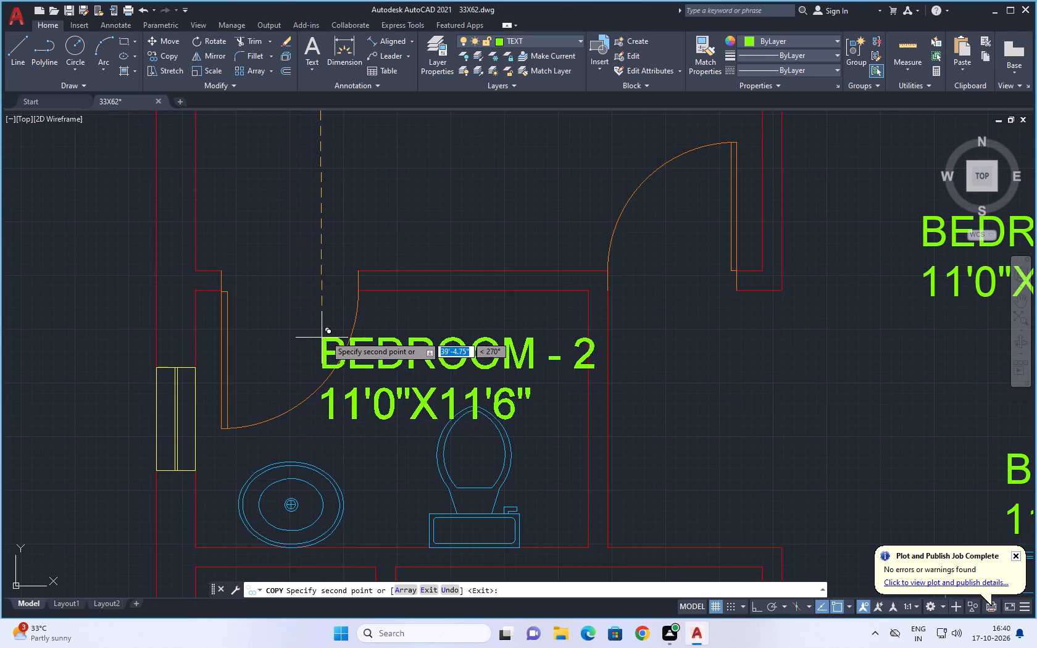
left_click(356, 325)
scroll(364, 262, "down", 3)
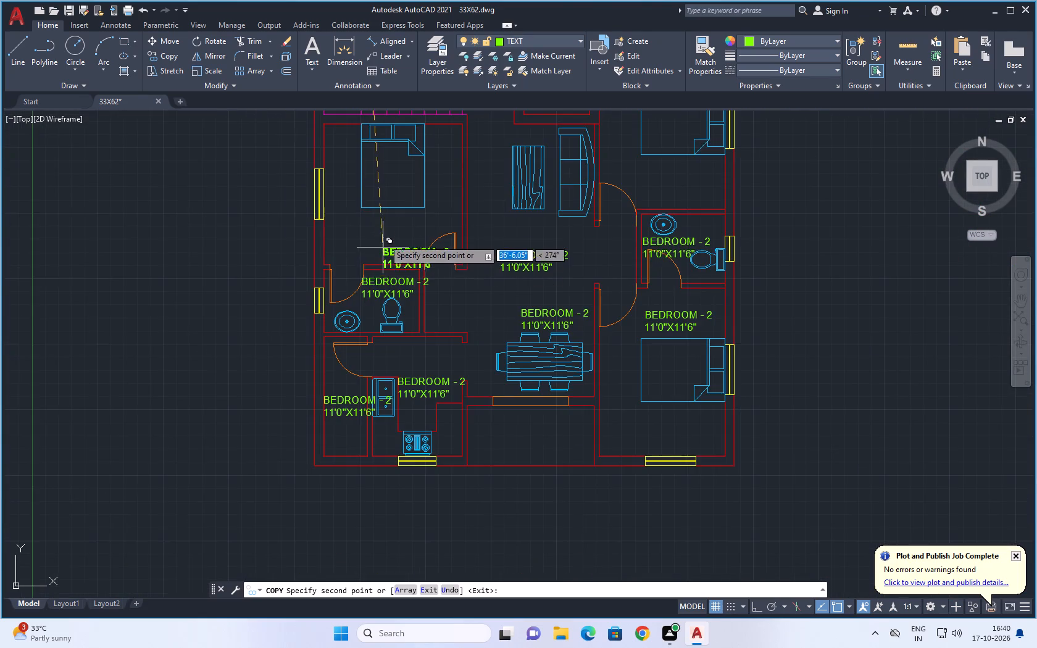
middle_click_drag(384, 234, 422, 373)
scroll(393, 364, "up", 2)
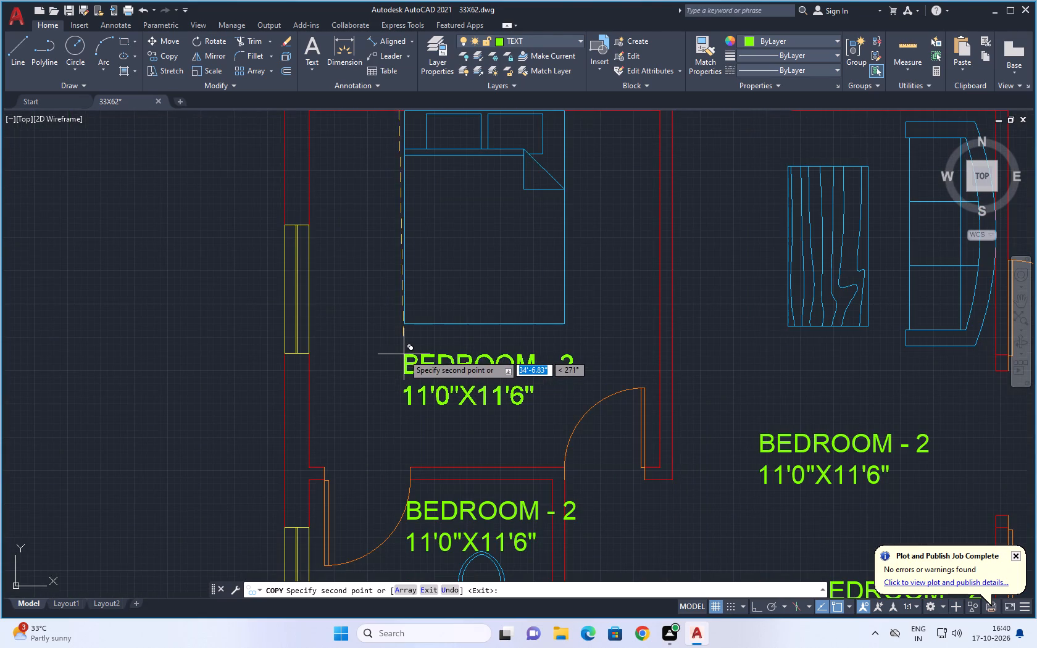
left_click(409, 346)
Place three label copies stacked north to south in the passage just east of the staircase.
scroll(441, 299, "down", 4)
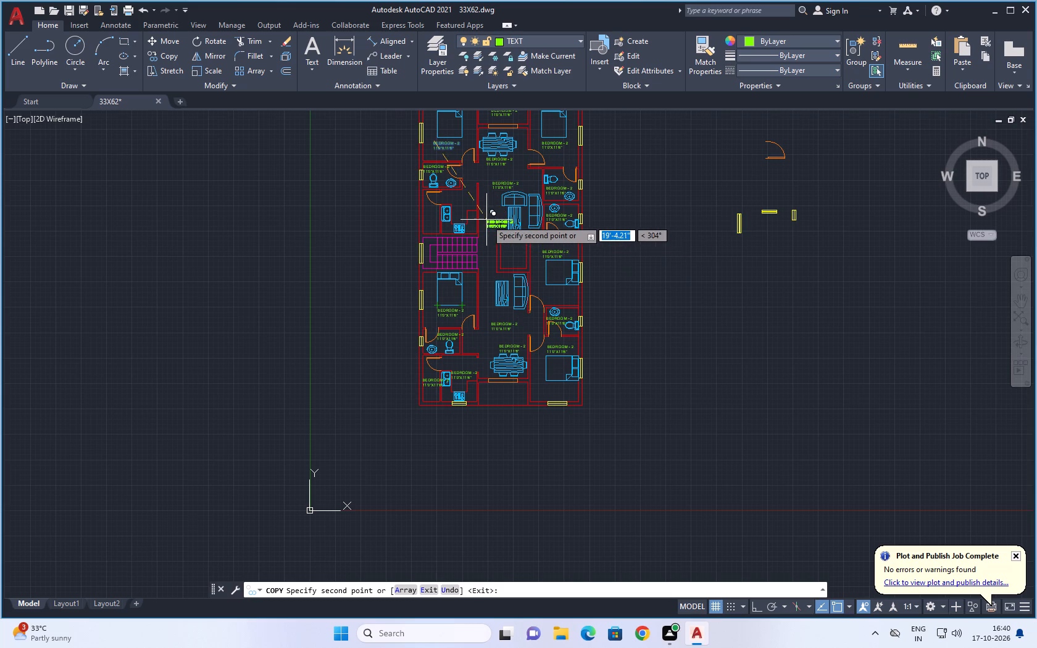
scroll(486, 220, "up", 2)
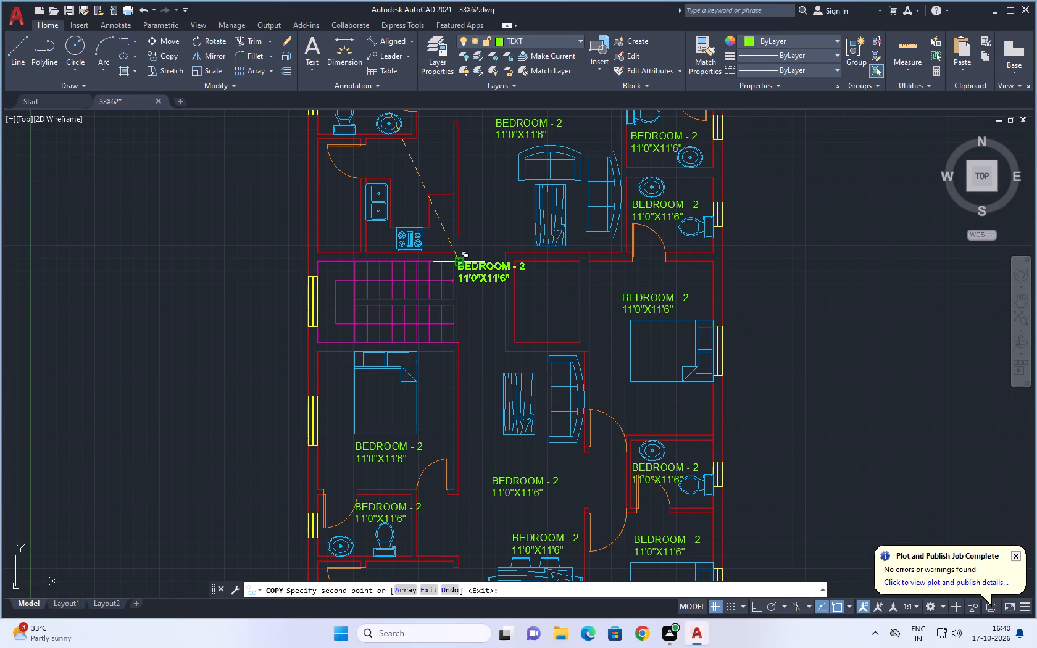
scroll(455, 296, "up", 2)
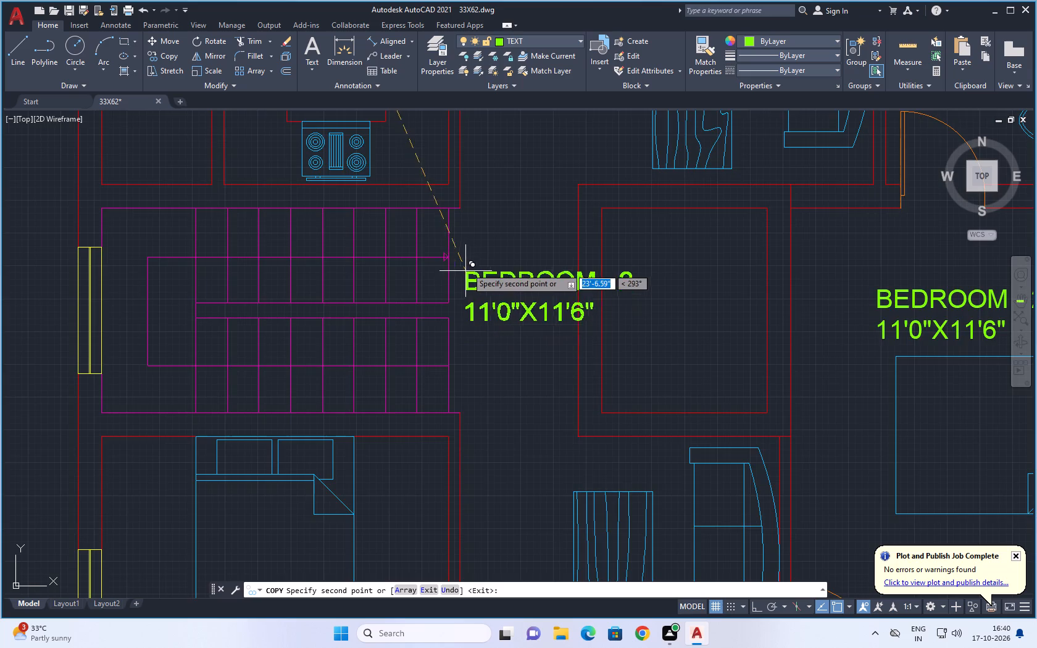
scroll(473, 257, "up", 1)
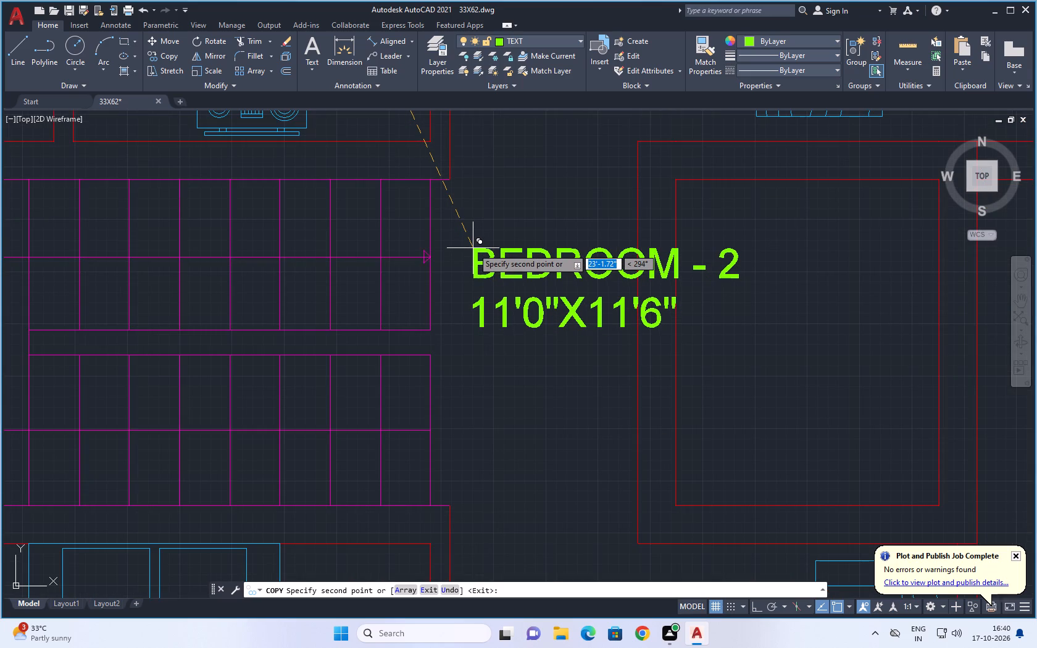
scroll(466, 234, "up", 1)
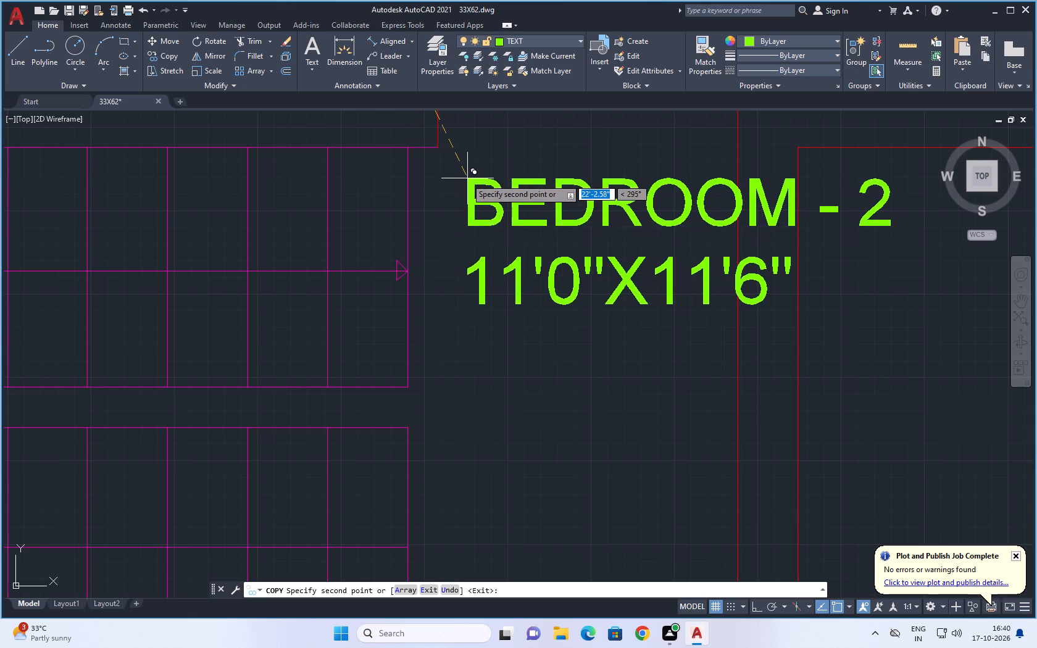
left_click(435, 181)
scroll(456, 290, "down", 2)
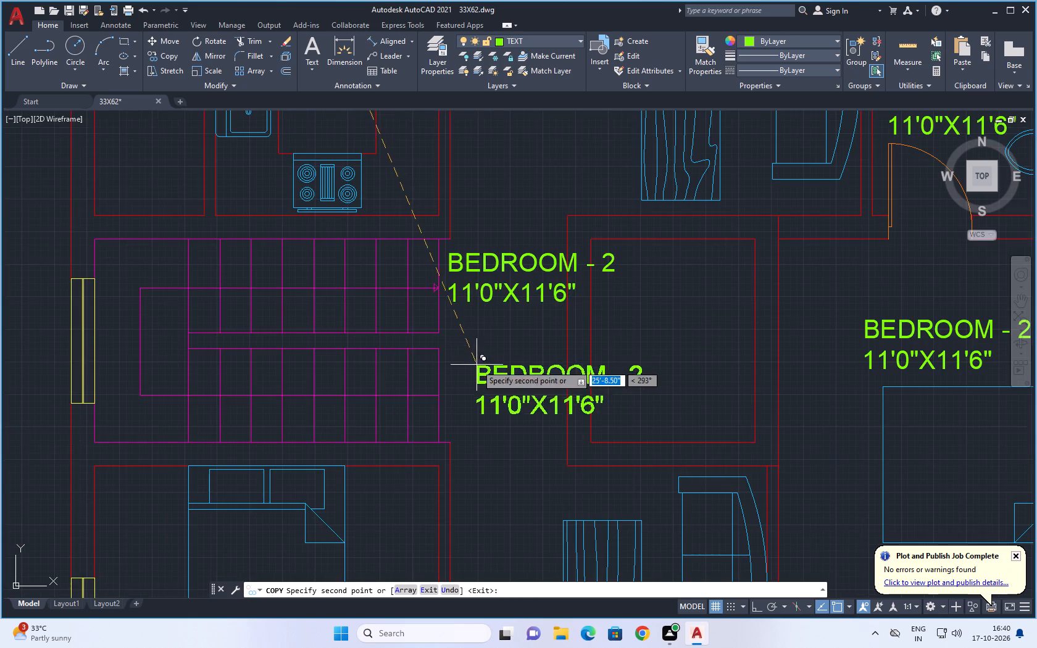
middle_click_drag(477, 365, 456, 279)
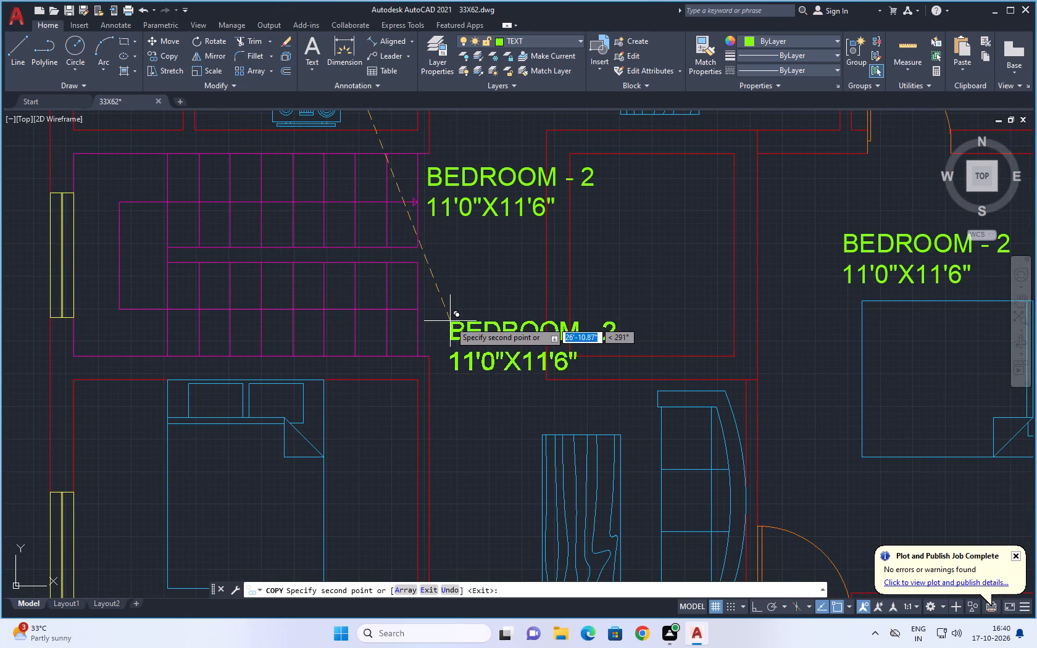
scroll(450, 325, "up", 1)
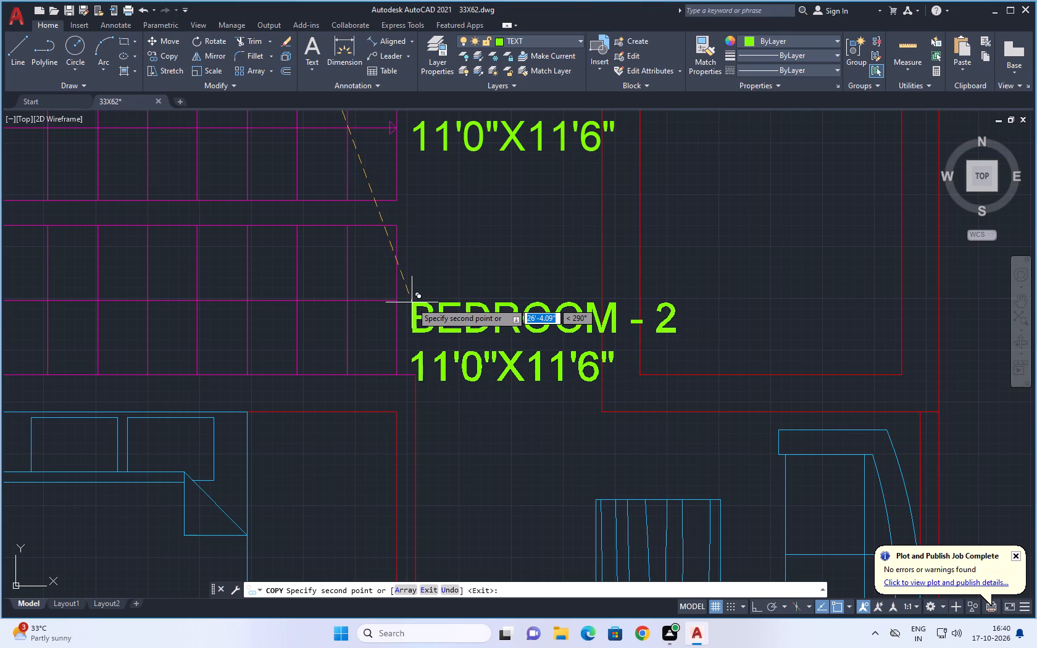
left_click(408, 304)
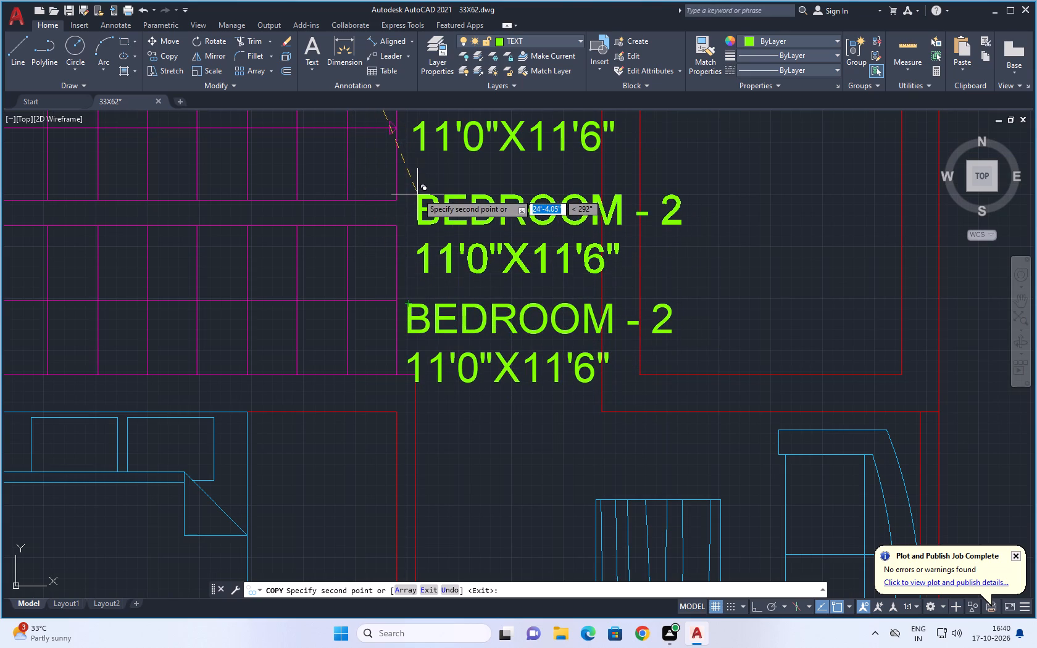
left_click(417, 193)
Place a label copy inside the small enclosed shaft east of the staircase passage.
scroll(506, 228, "down", 2)
scroll(591, 204, "up", 2)
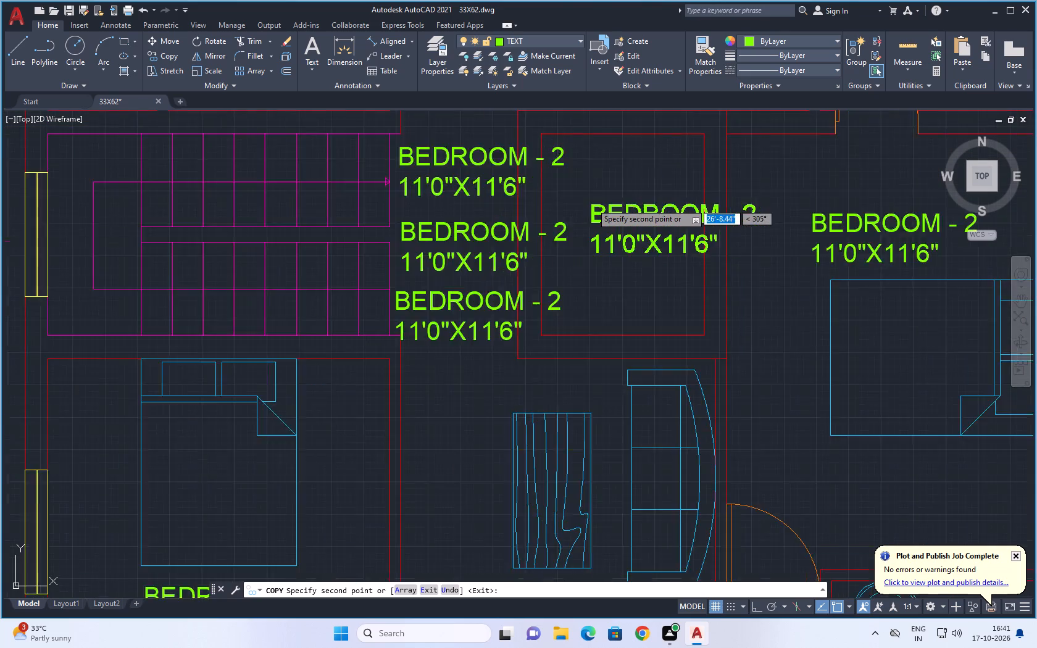
scroll(591, 203, "up", 1)
left_click(578, 201)
Place a label copy in the space south of the southern dining area, at the plan's south wall.
scroll(585, 278, "down", 3)
middle_click_drag(601, 312, 563, 180)
scroll(575, 283, "down", 2)
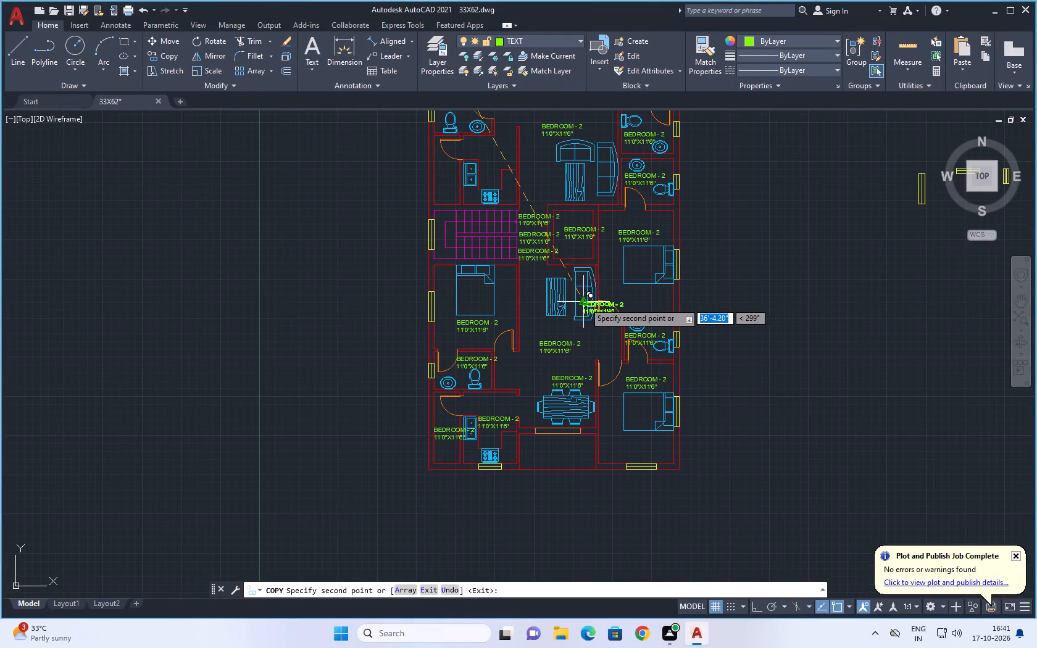
scroll(639, 252, "down", 1)
middle_click_drag(687, 242, 659, 314)
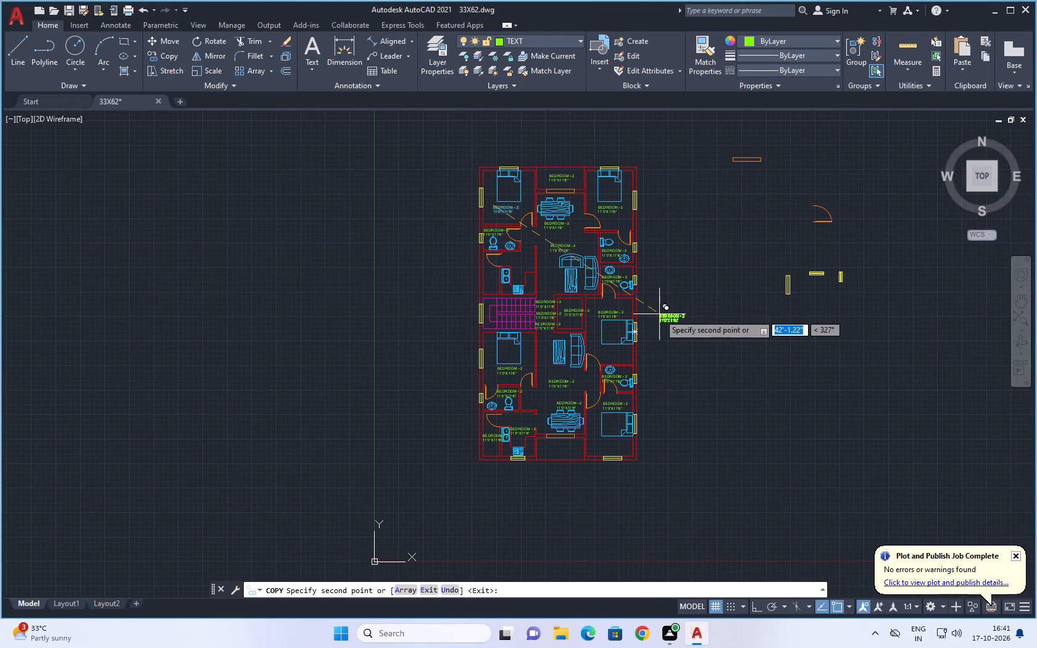
scroll(546, 458, "up", 4)
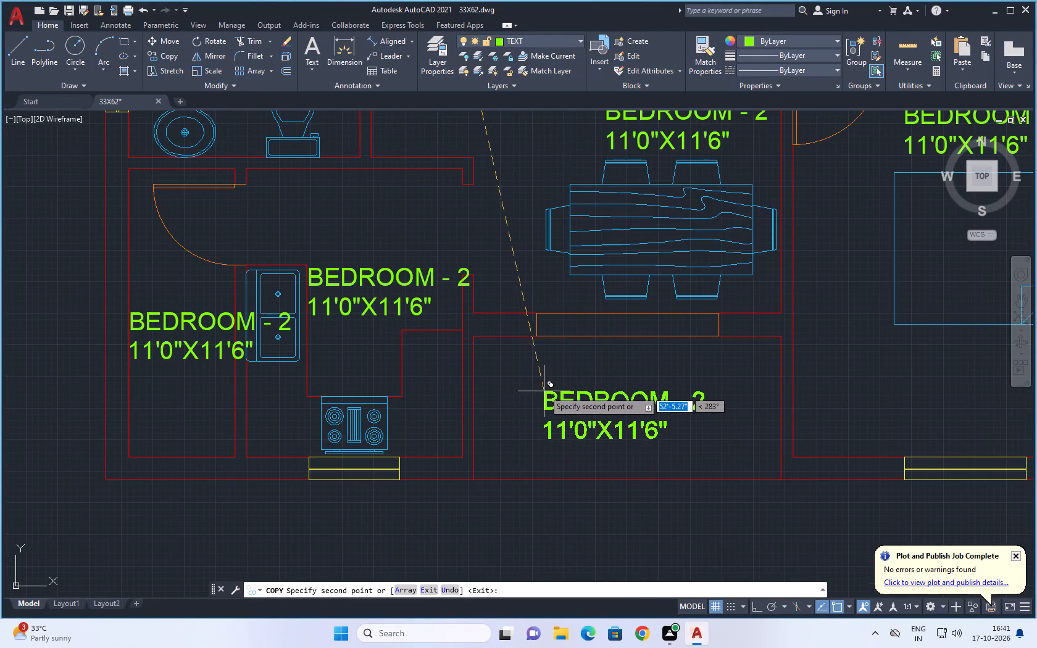
left_click(559, 380)
Place a label copy in the narrow room west of the northern kitchen's sink.
scroll(609, 388, "down", 5)
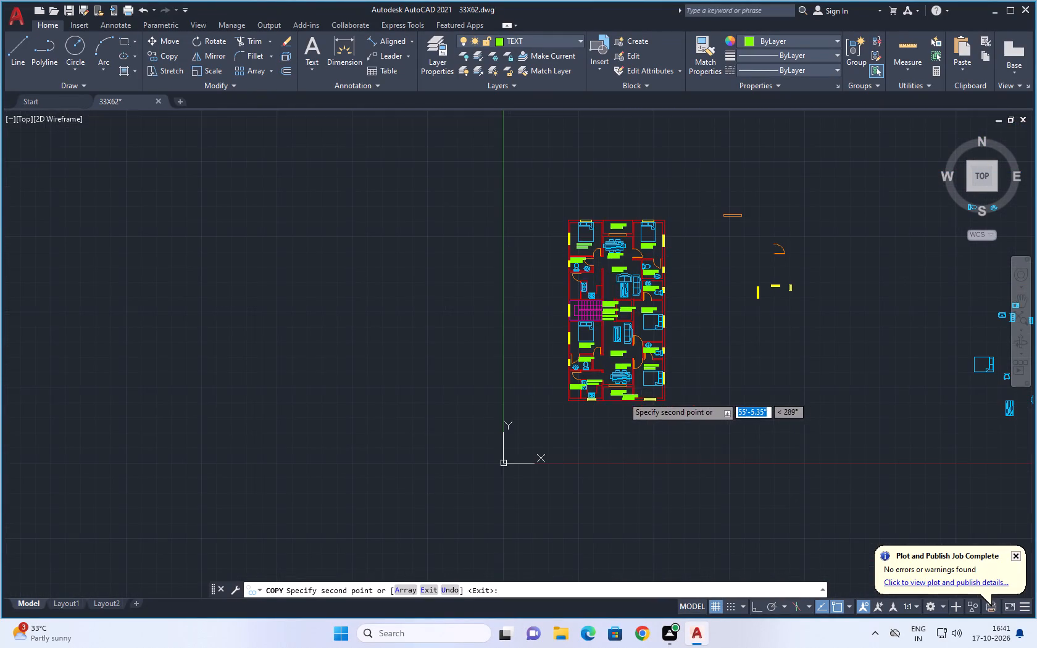
scroll(689, 343, "up", 3)
middle_click_drag(703, 364, 718, 430)
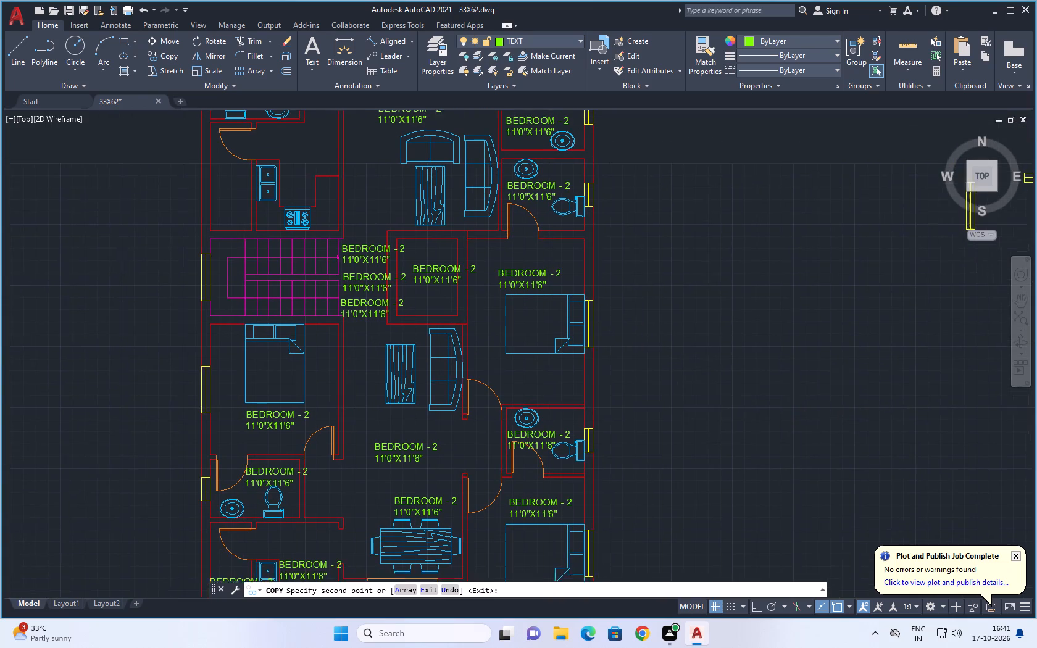
middle_click_drag(718, 430, 721, 436)
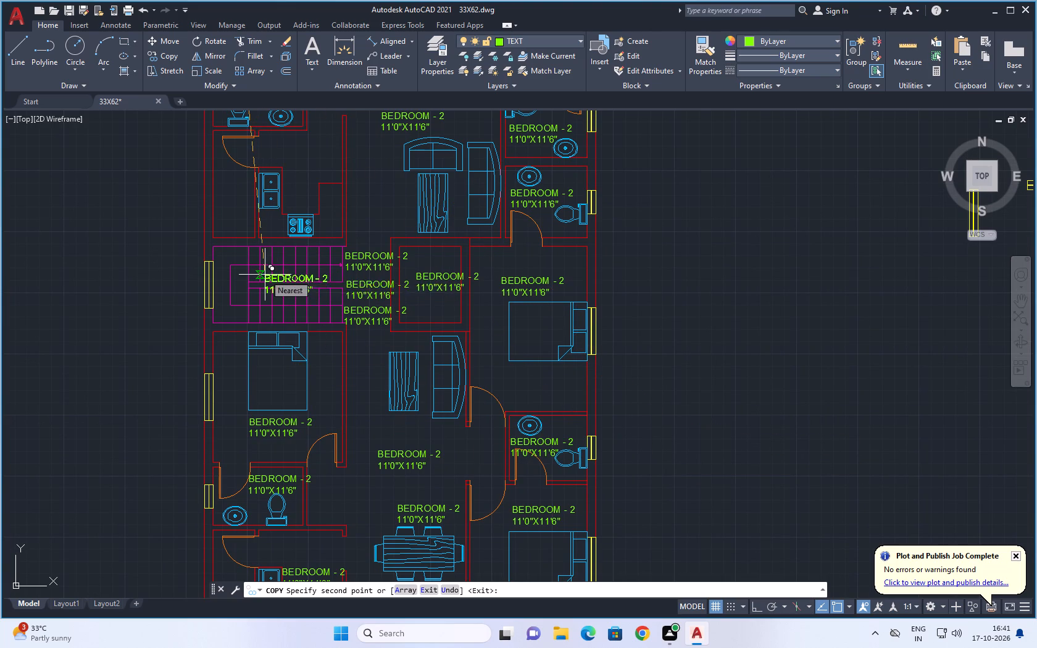
middle_click_drag(283, 191, 323, 336)
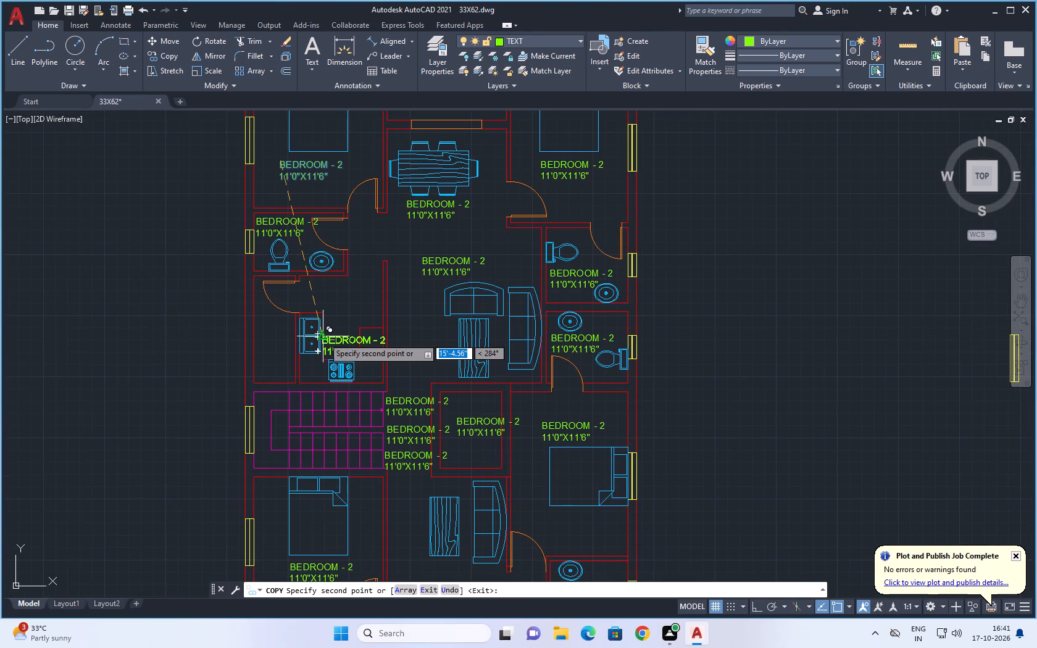
scroll(283, 329, "up", 4)
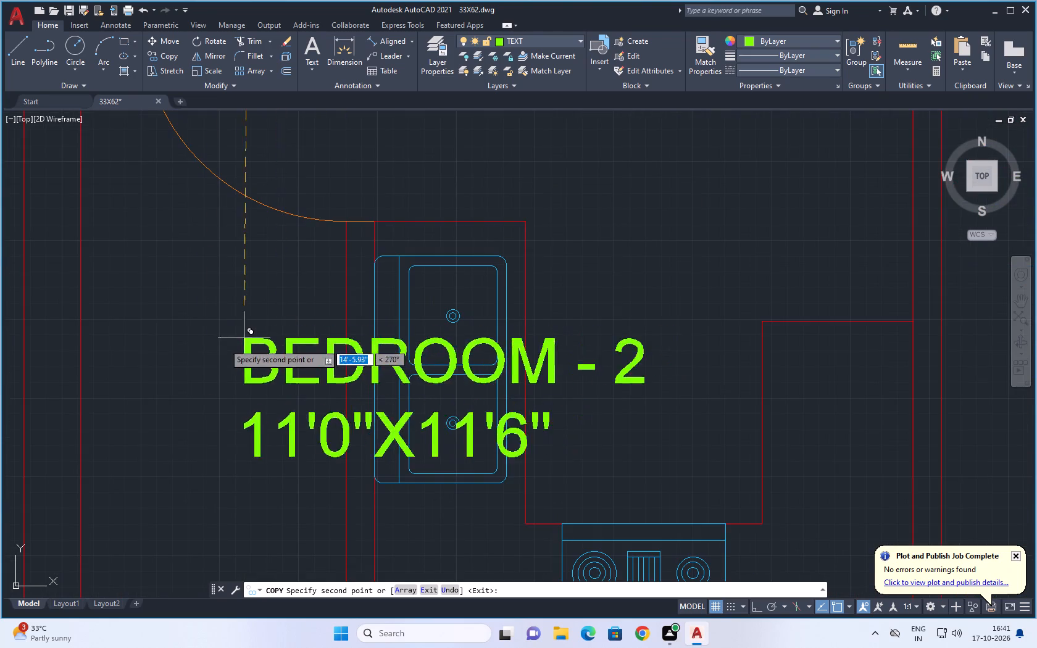
left_click(84, 373)
Place a label copy in the northern kitchen, northeast of the sink, and finish copying.
scroll(384, 261, "down", 2)
middle_click_drag(407, 283, 389, 347)
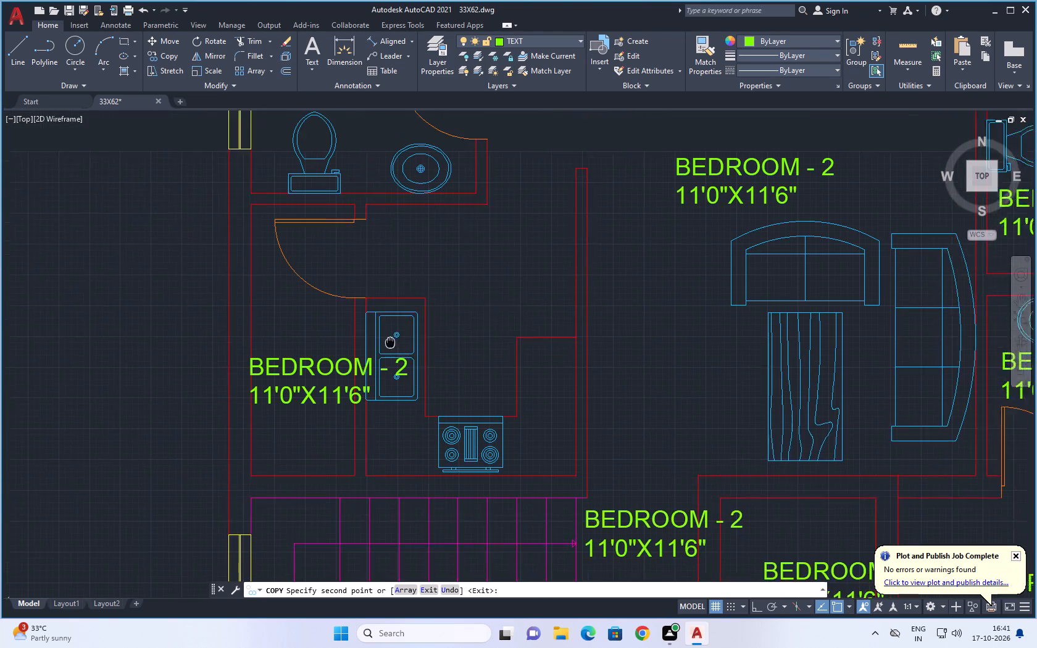
middle_click_drag(389, 347, 386, 361)
left_click(395, 267)
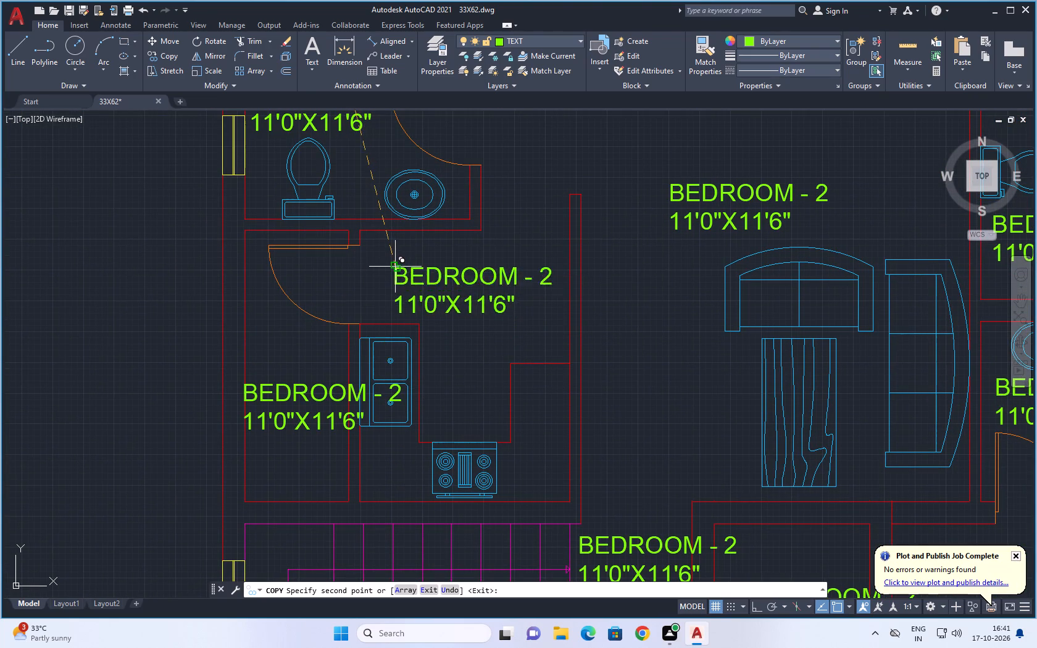
scroll(437, 265, "down", 2)
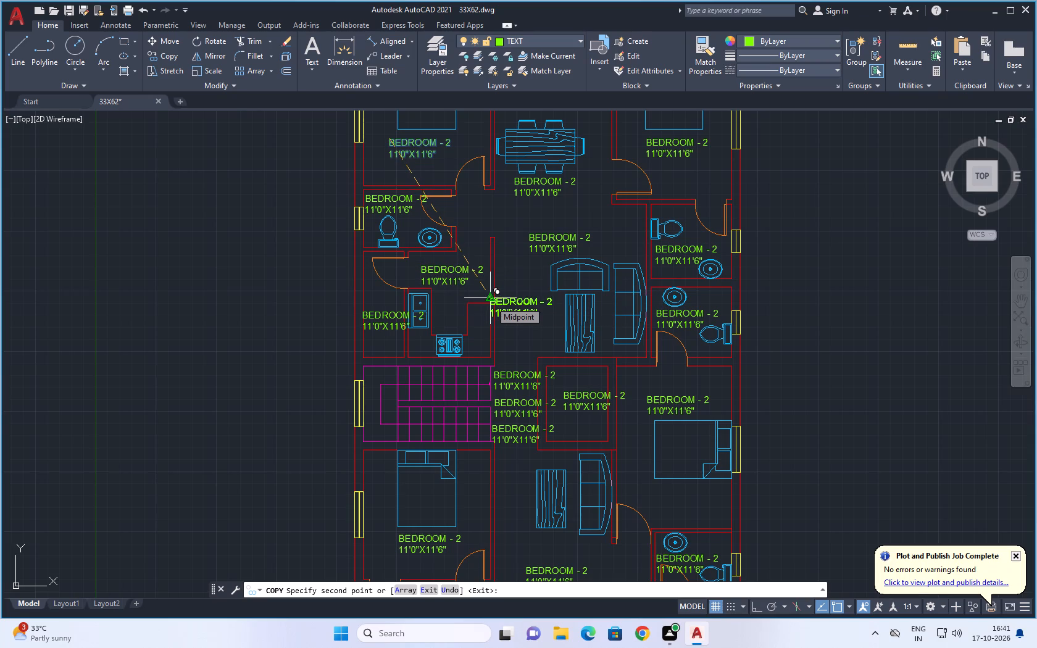
scroll(496, 291, "down", 1)
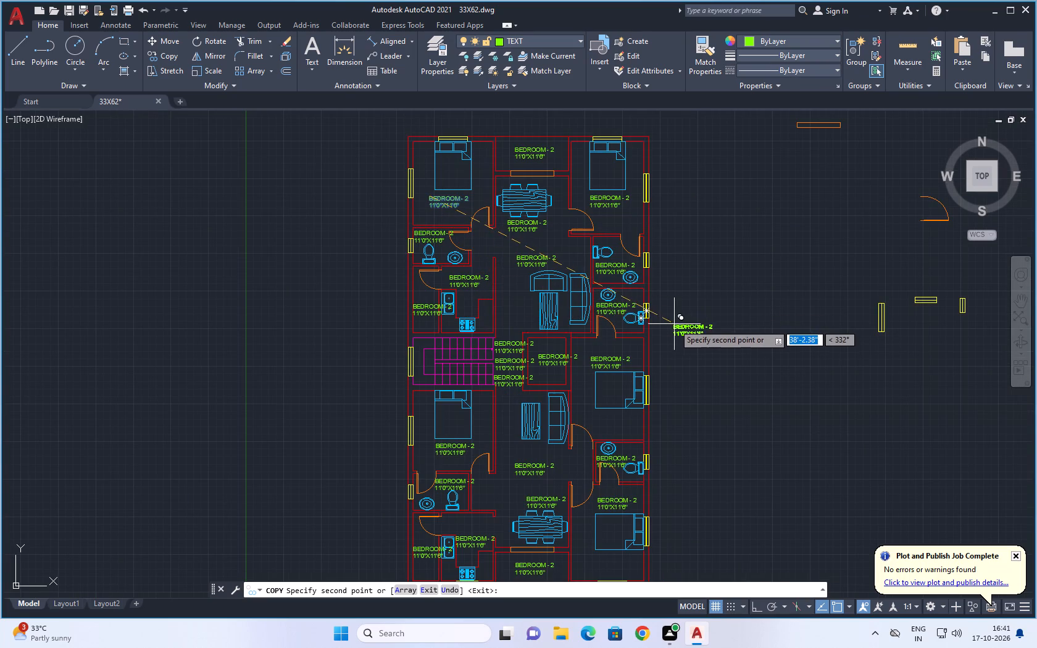
key("Escape")
key("Escape")
Replace the label in the toilet south of the northwest bedroom with "C TOILET" and the size 7'7.5"X5'0" on the second line.
middle_click_drag(716, 312, 729, 255)
middle_click_drag(734, 261, 771, 404)
scroll(486, 293, "up", 1)
middle_click_drag(495, 305, 498, 312)
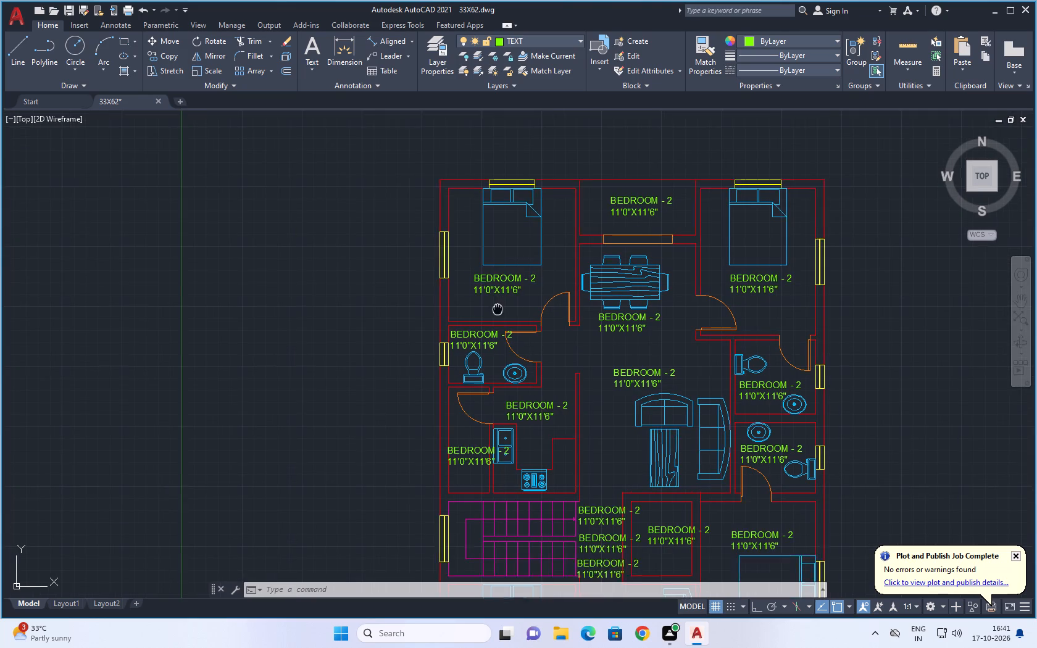
middle_click_drag(498, 312, 503, 343)
scroll(523, 328, "up", 3)
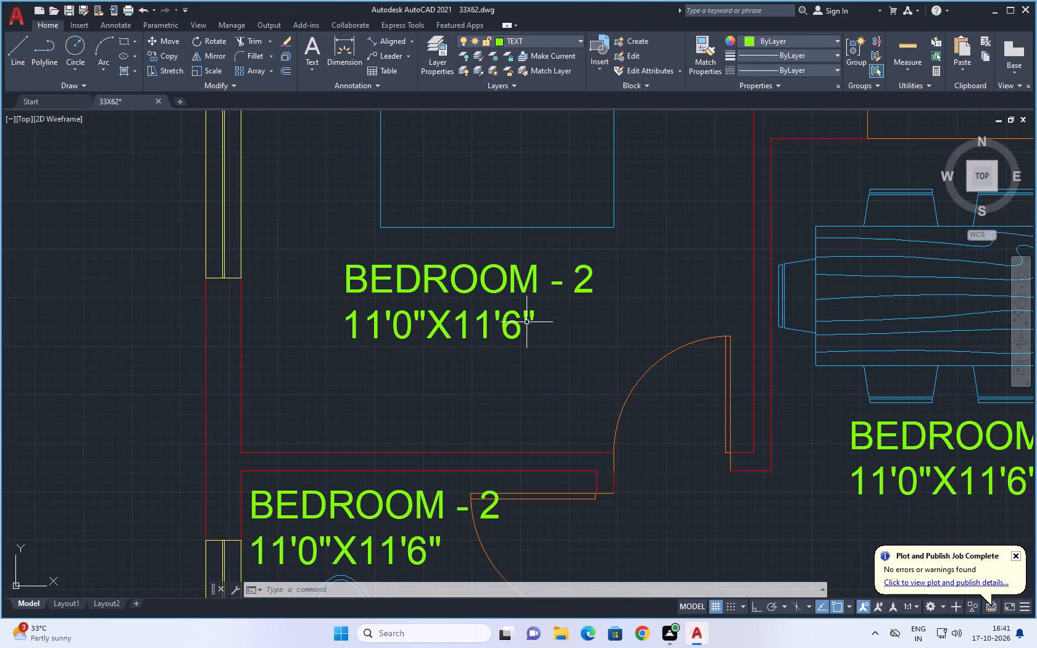
scroll(526, 329, "down", 1)
middle_click_drag(521, 363, 516, 293)
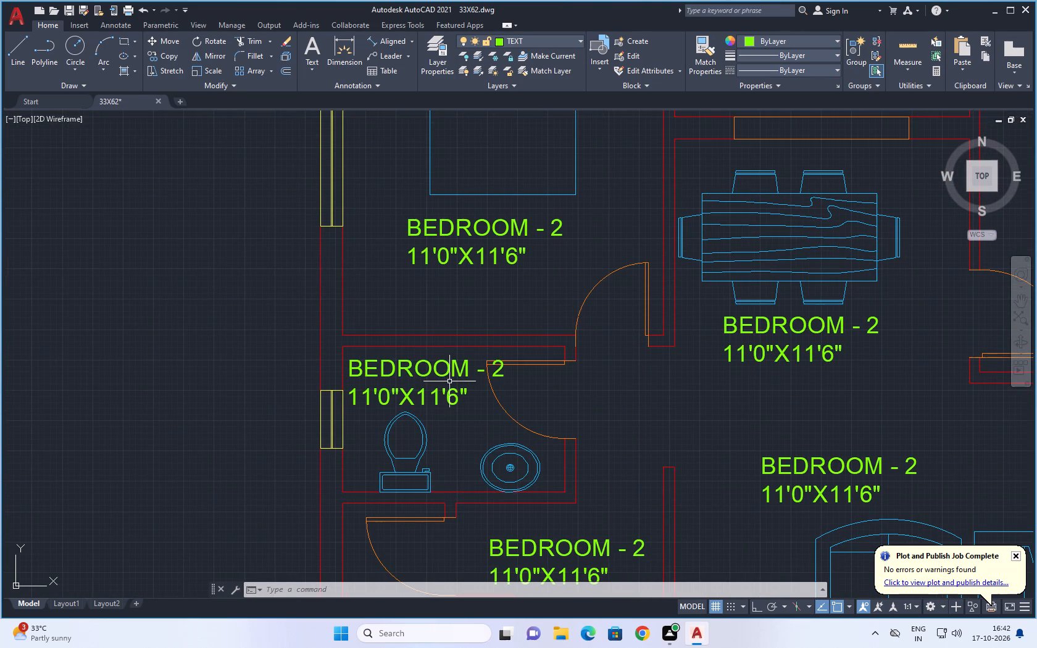
double_click(449, 369)
left_click(467, 393)
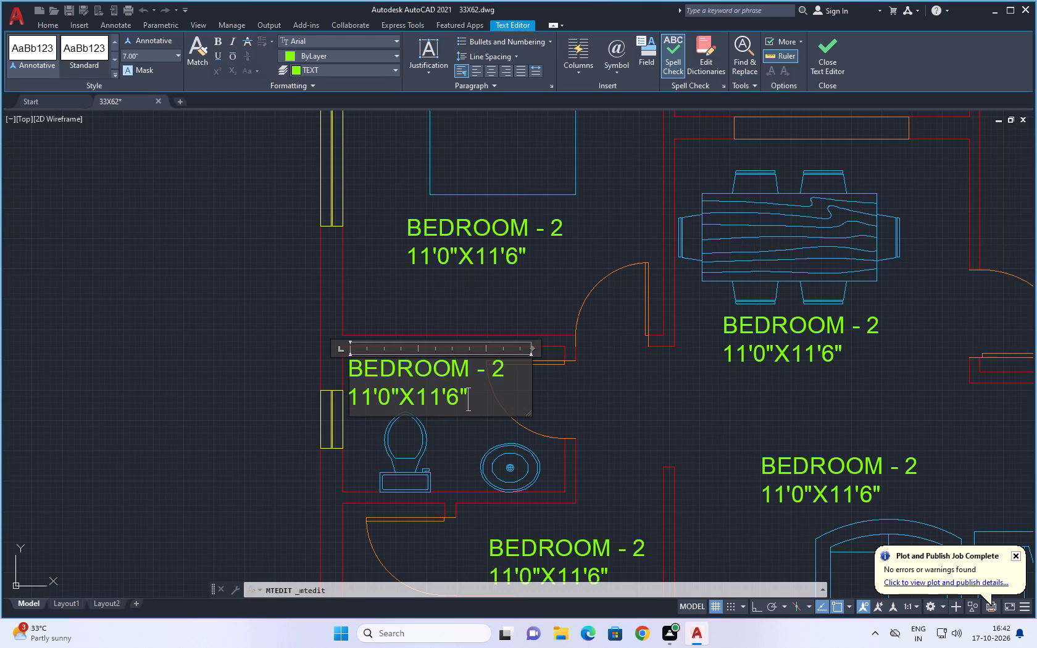
key("BackSpace")
key("BackSpace")
key("BackSpace")
key("BackSpace")
key("BackSpace")
key("BackSpace")
key("BackSpace")
key("BackSpace")
key("BackSpace")
key("BackSpace")
key("BackSpace")
key("BackSpace")
key("BackSpace")
key("BackSpace")
key("BackSpace")
key("BackSpace")
key("BackSpace")
key("BackSpace")
key("BackSpace")
key("BackSpace")
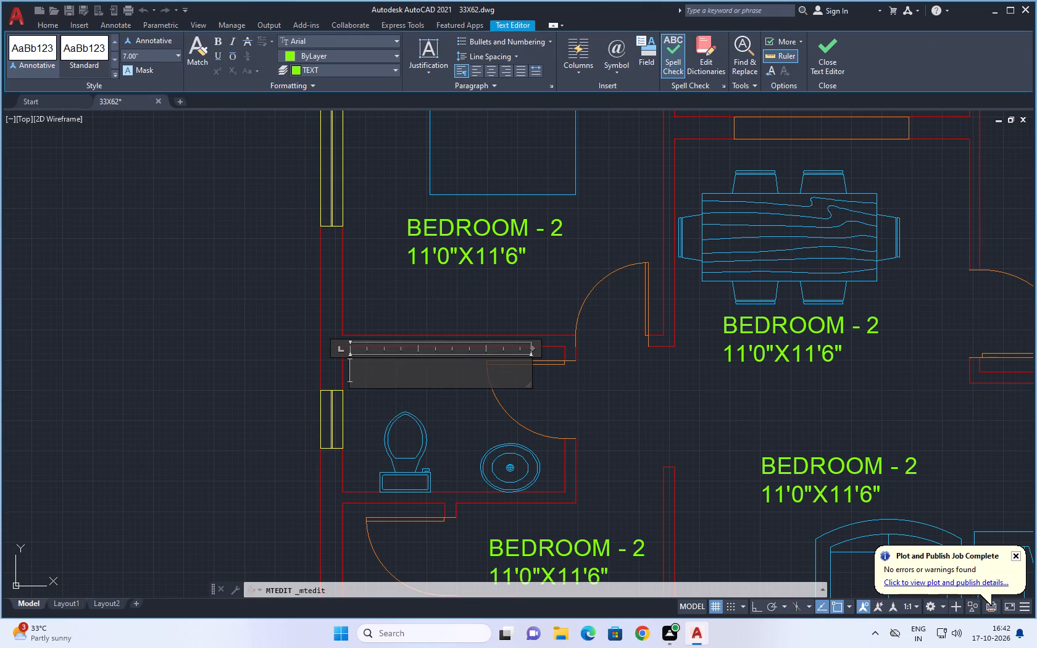
type("C TOILET")
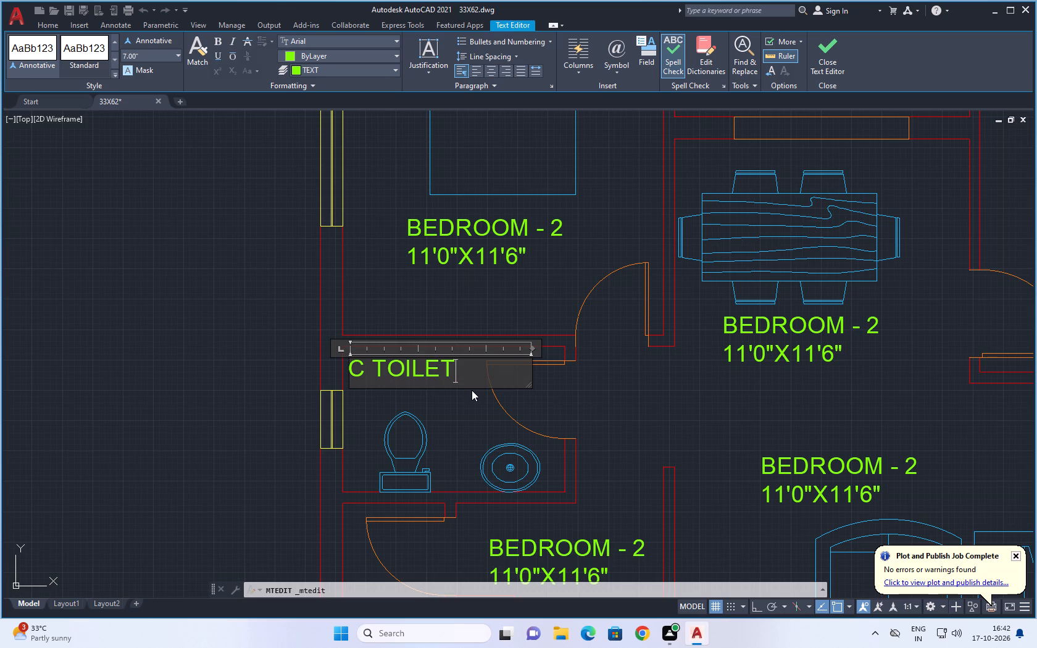
key("Return")
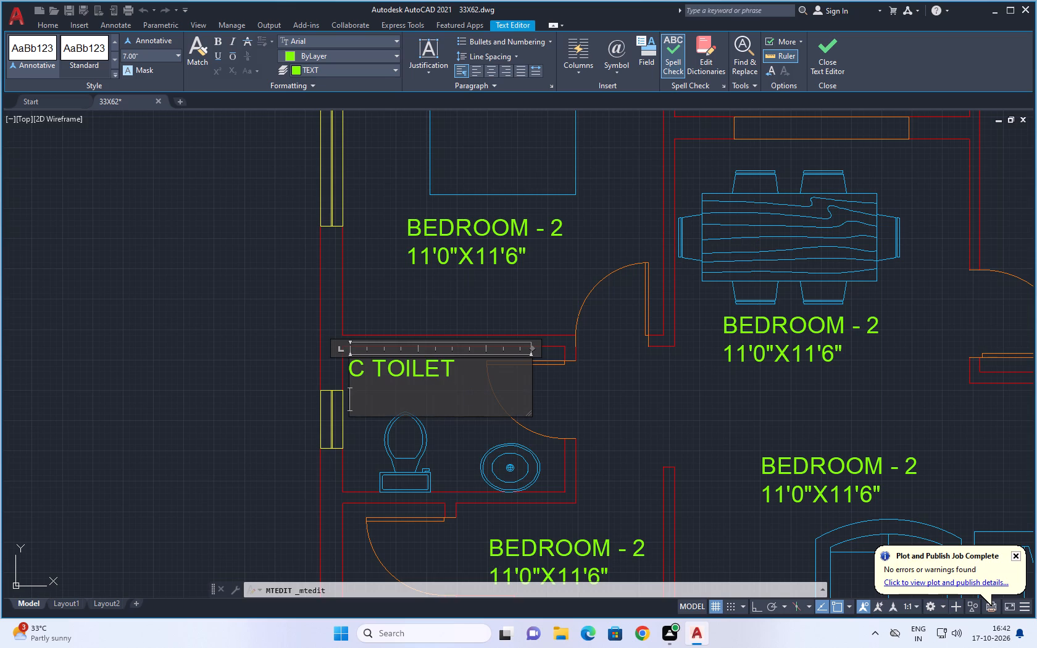
type("7'7.5")
key("shift+quotedbl")
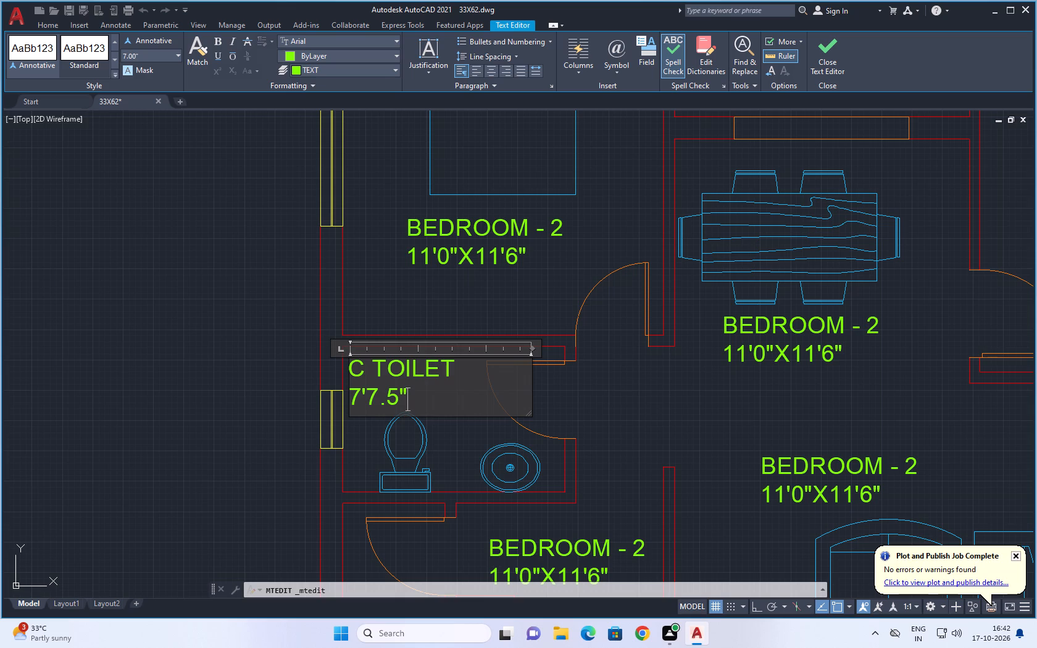
key("x")
type("5'0\"")
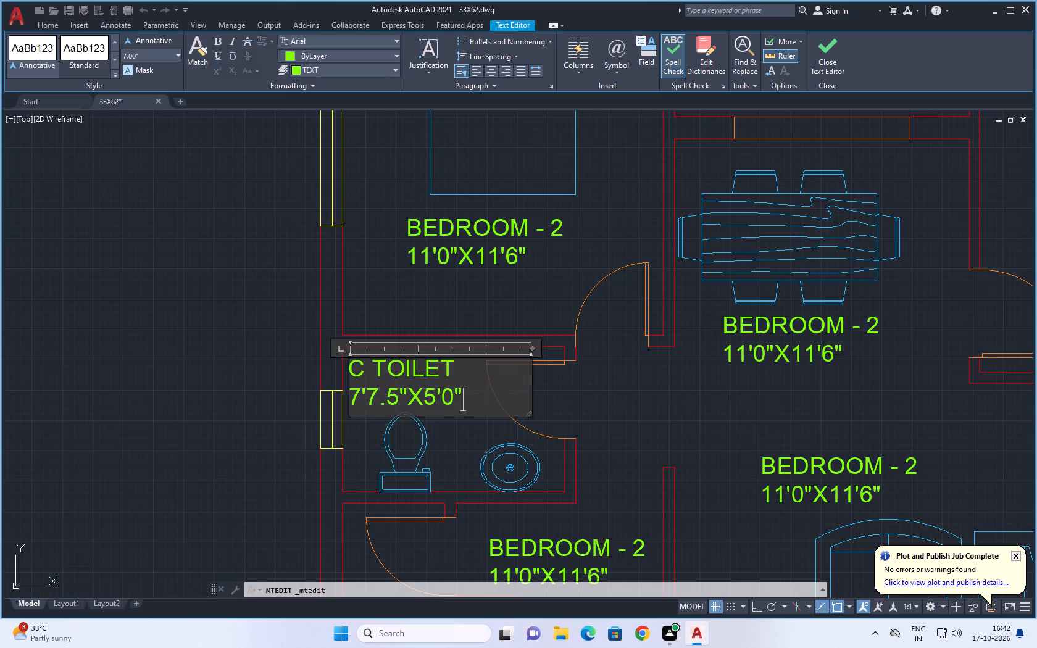
left_click(588, 395)
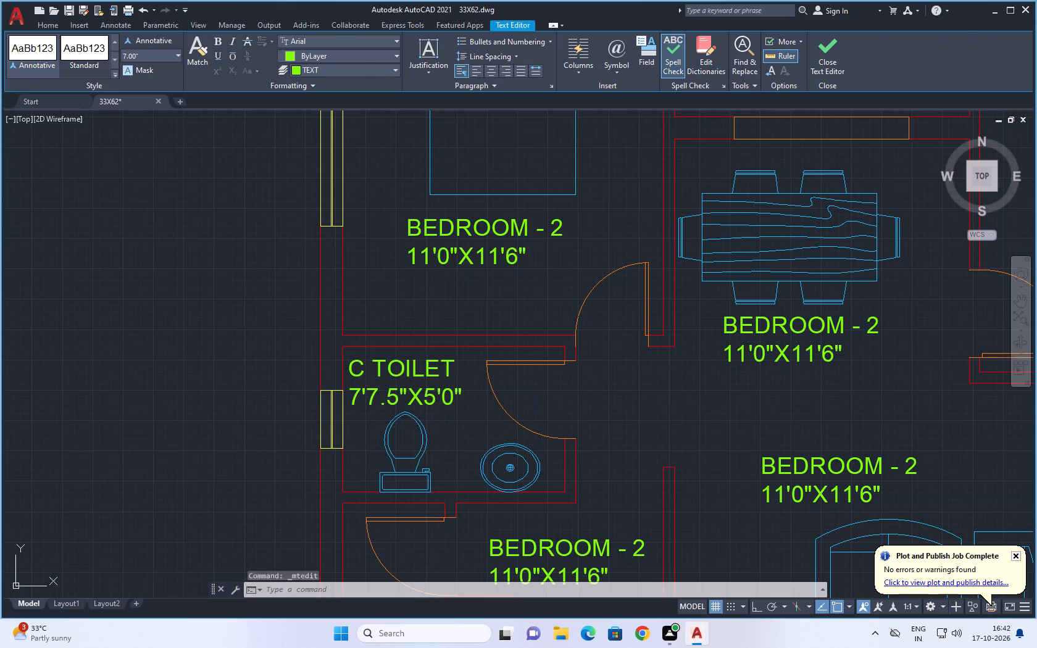
Replace the label in the northern kitchen with "KITCHEN" and the size 7'10.5"X9'2" on the second line.
scroll(603, 404, "down", 2)
middle_click_drag(635, 405, 567, 338)
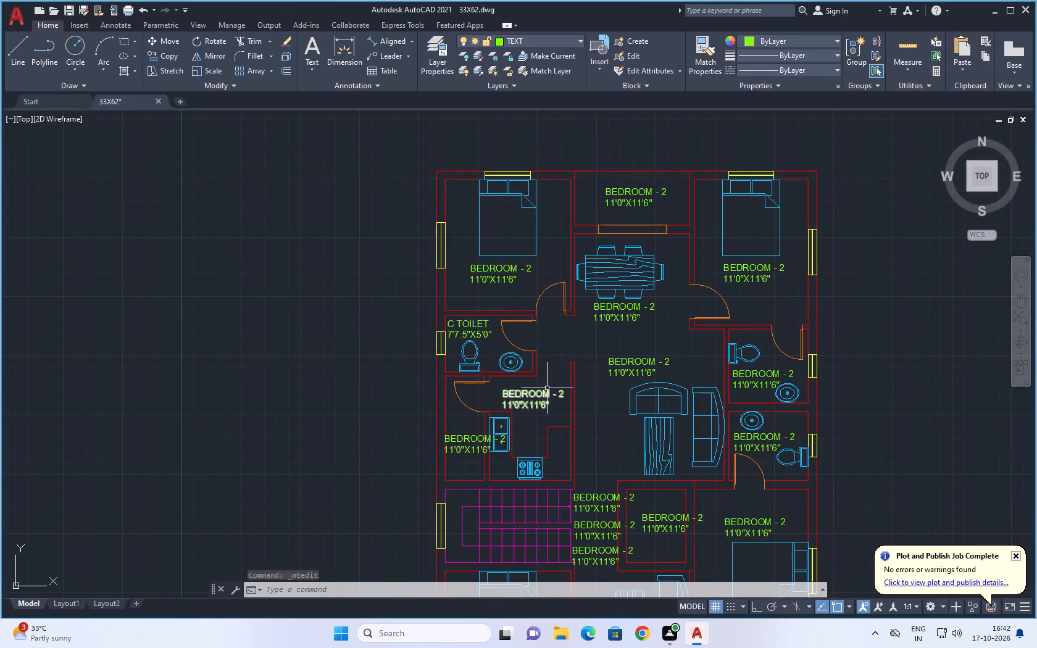
scroll(523, 391, "up", 1)
double_click(558, 413)
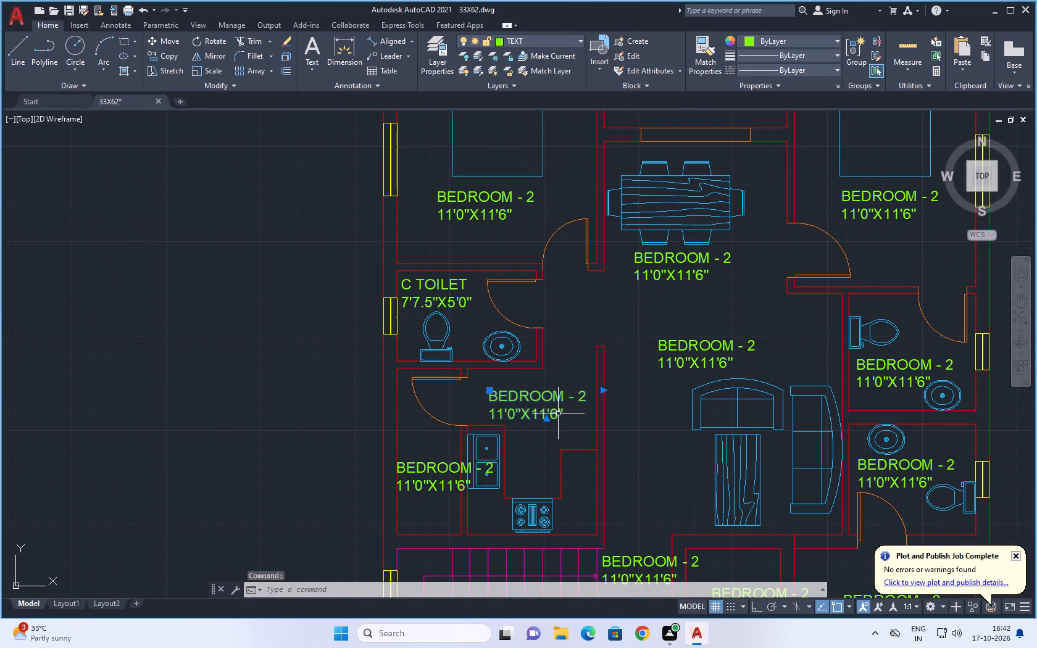
left_click(569, 415)
key("BackSpace")
key("BackSpace")
key("BackSpace")
key("BackSpace")
key("BackSpace")
key("BackSpace")
key("BackSpace")
key("BackSpace")
key("BackSpace")
key("BackSpace")
key("BackSpace")
key("BackSpace")
key("BackSpace")
key("BackSpace")
key("BackSpace")
key("BackSpace")
key("BackSpace")
key("BackSpace")
key("BackSpace")
key("BackSpace")
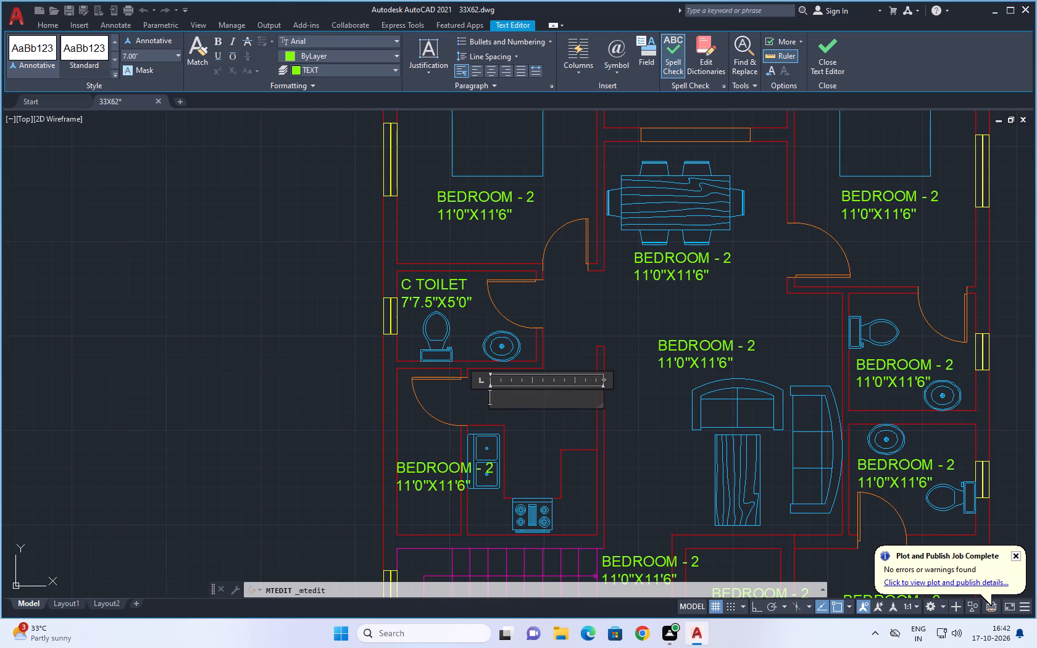
type("KITCHEN")
key("Return")
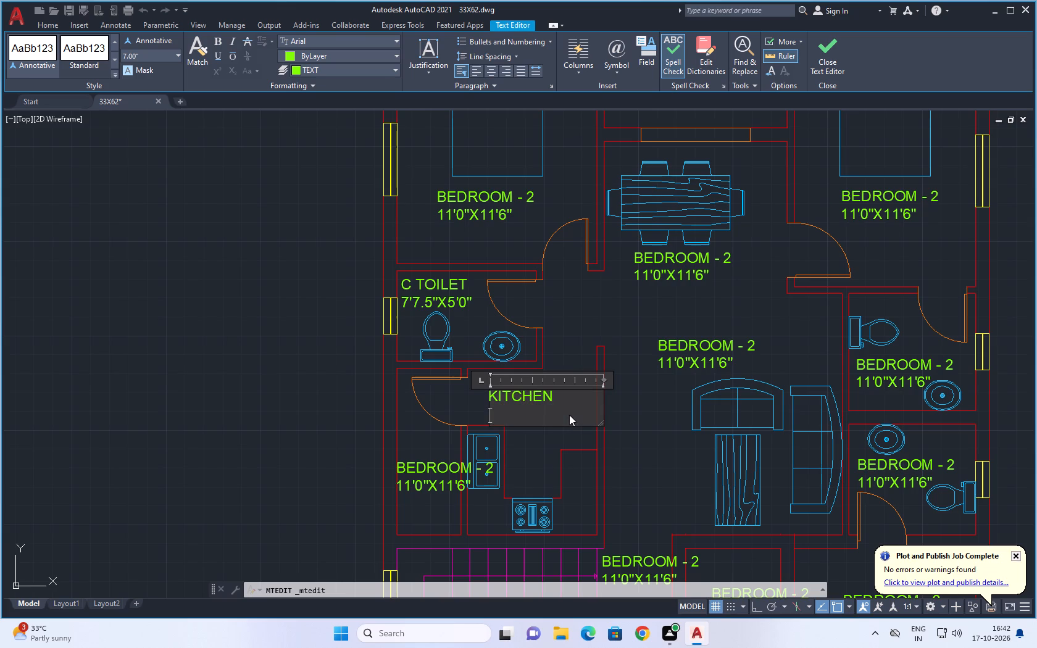
type("7'10")
key("period")
key("5")
key("shift+quotedbl")
key("x")
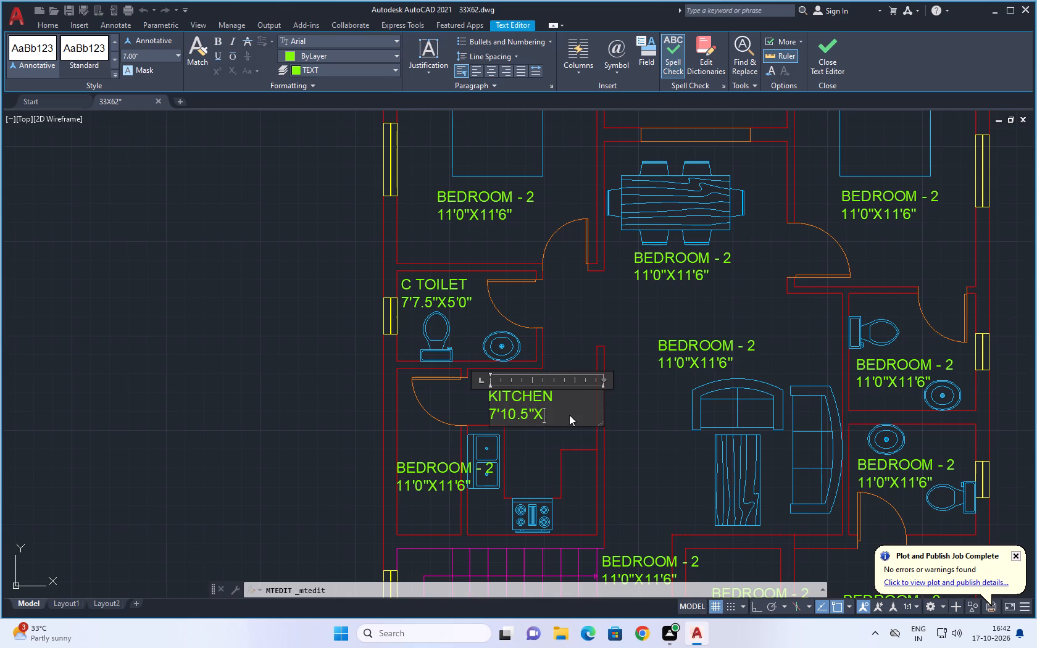
type("9'2\"")
left_click(622, 412)
Replace the label in the narrow room west of the northern kitchen with "UTILITY" and the size 3'6"X9'2" on the second line.
middle_click_drag(639, 417, 625, 406)
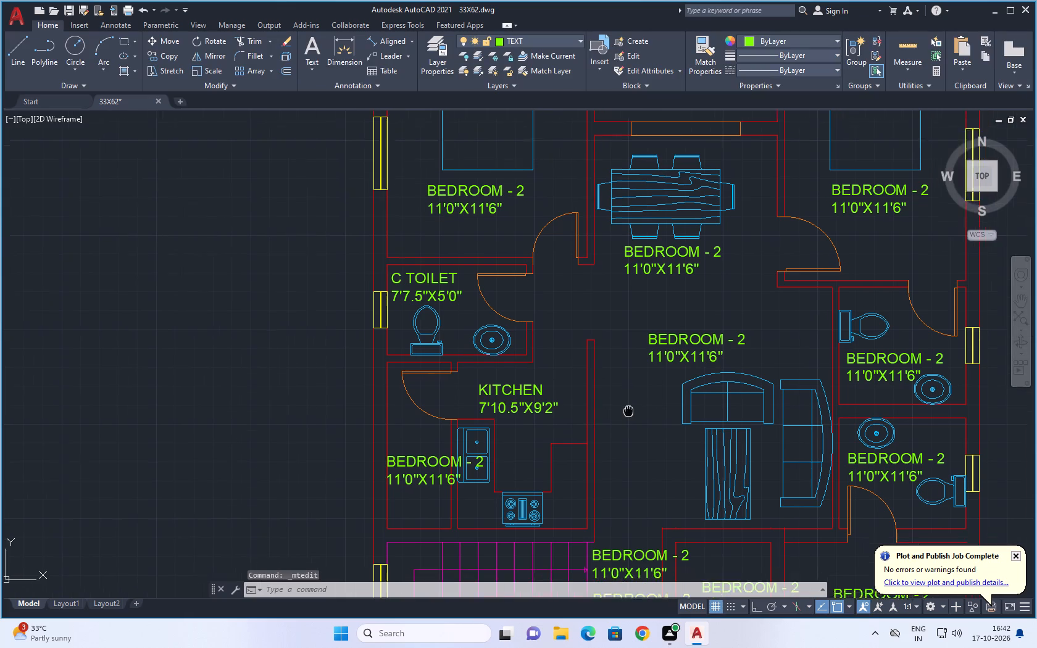
middle_click_drag(625, 406, 614, 335)
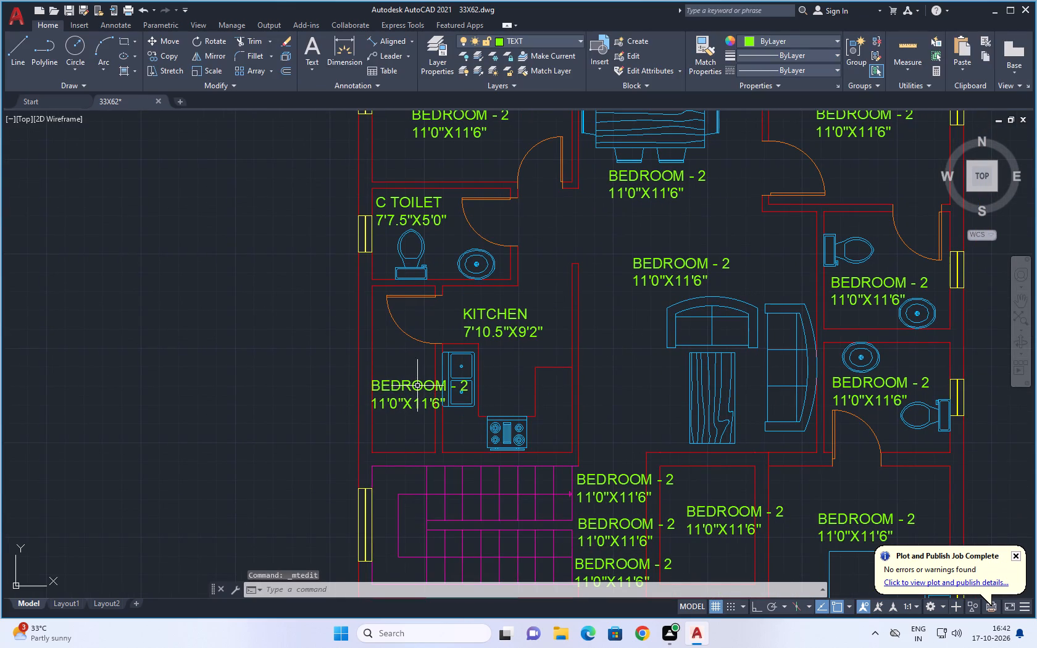
scroll(434, 391, "down", 1)
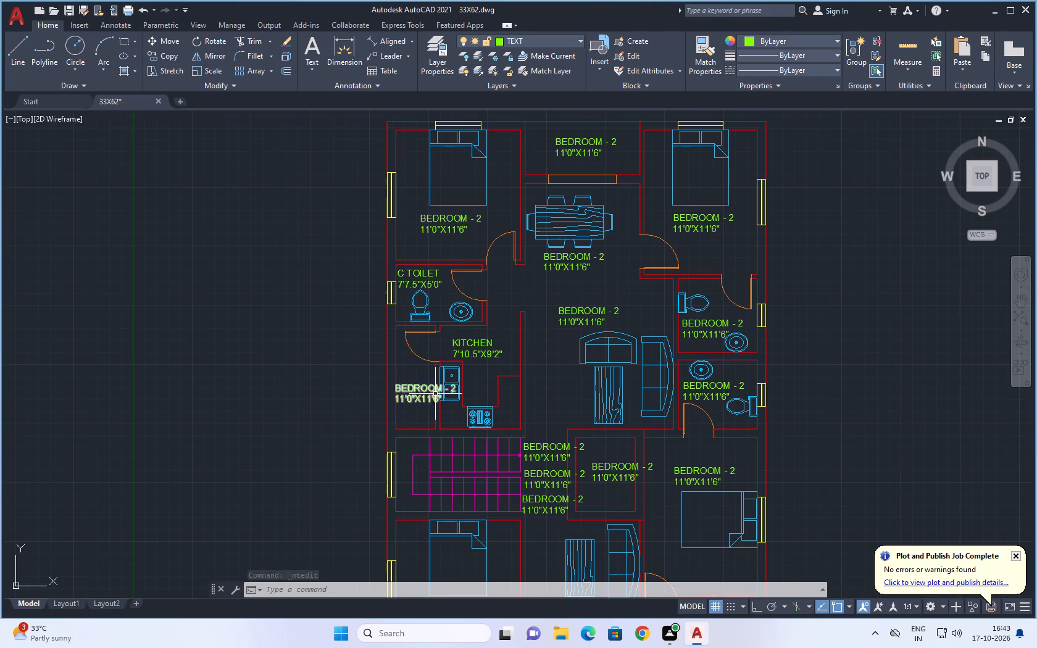
scroll(435, 394, "up", 1)
double_click(433, 401)
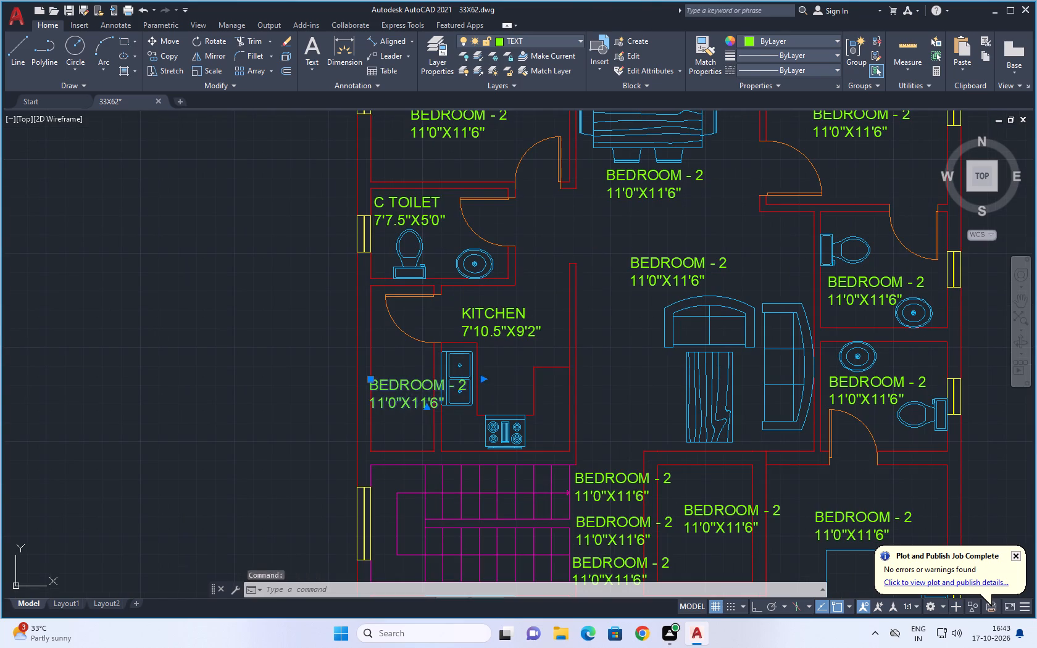
left_click(449, 401)
key("BackSpace")
key("BackSpace")
key("BackSpace")
key("BackSpace")
key("BackSpace")
key("BackSpace")
key("BackSpace")
key("BackSpace")
key("BackSpace")
key("BackSpace")
key("BackSpace")
key("BackSpace")
key("BackSpace")
key("BackSpace")
key("BackSpace")
key("BackSpace")
key("BackSpace")
key("BackSpace")
key("BackSpace")
key("BackSpace")
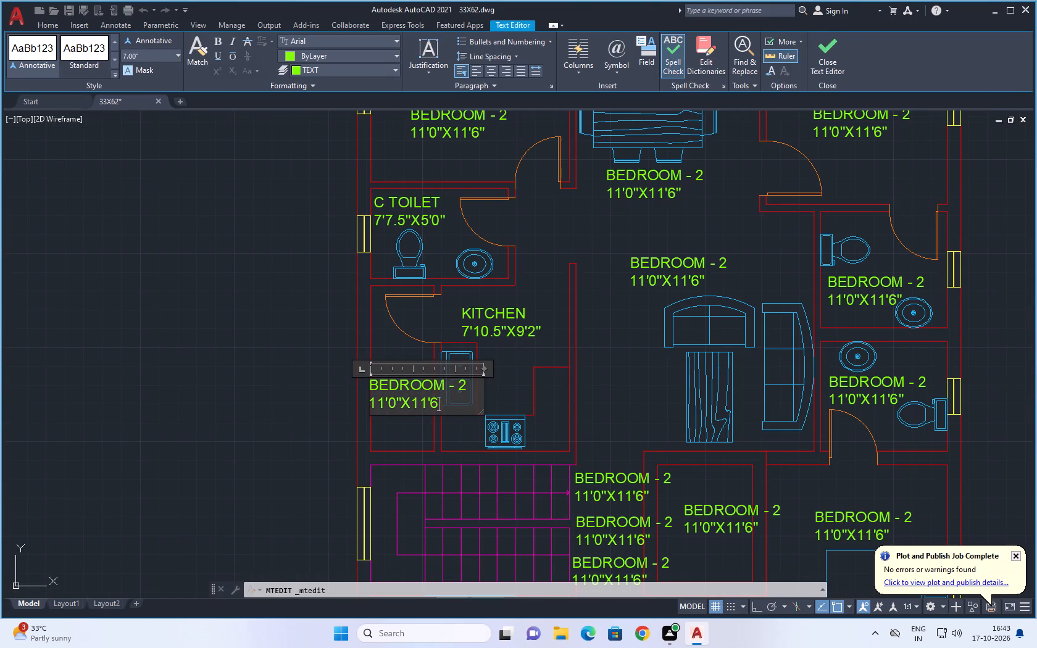
key("BackSpace")
key("BackSpace")
key("BackSpace")
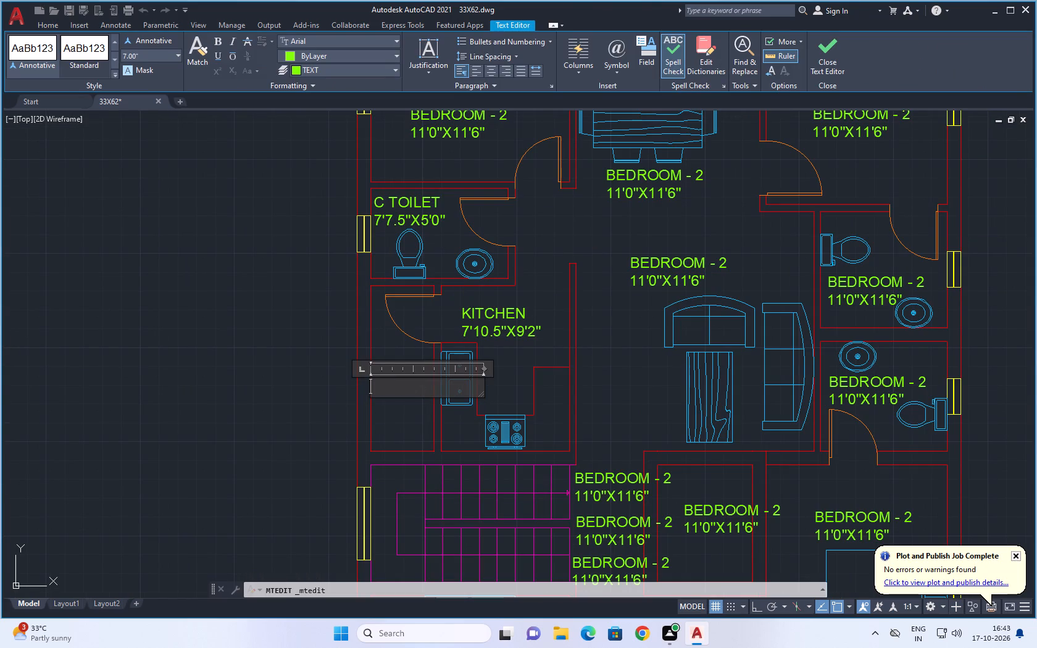
key("BackSpace")
type("UTILI")
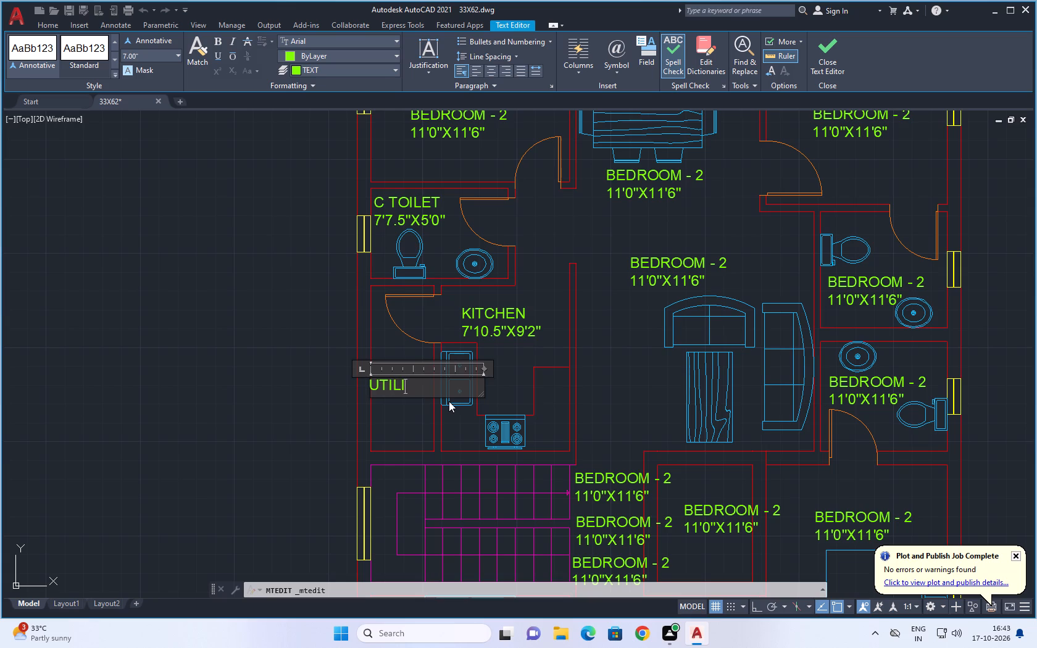
type("TY")
key("Return")
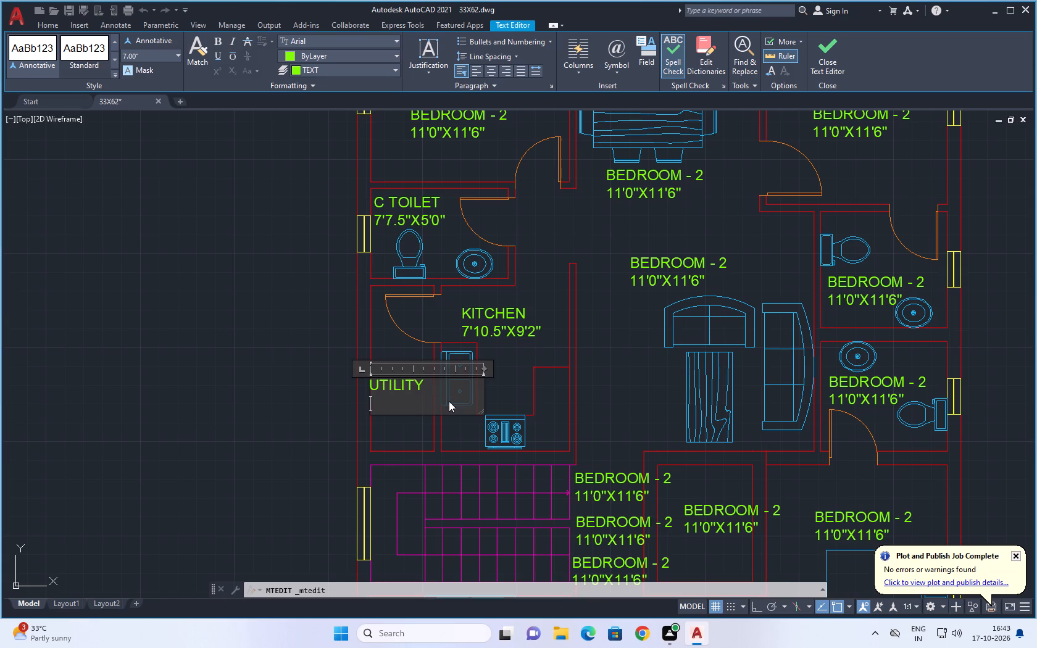
type("3'6")
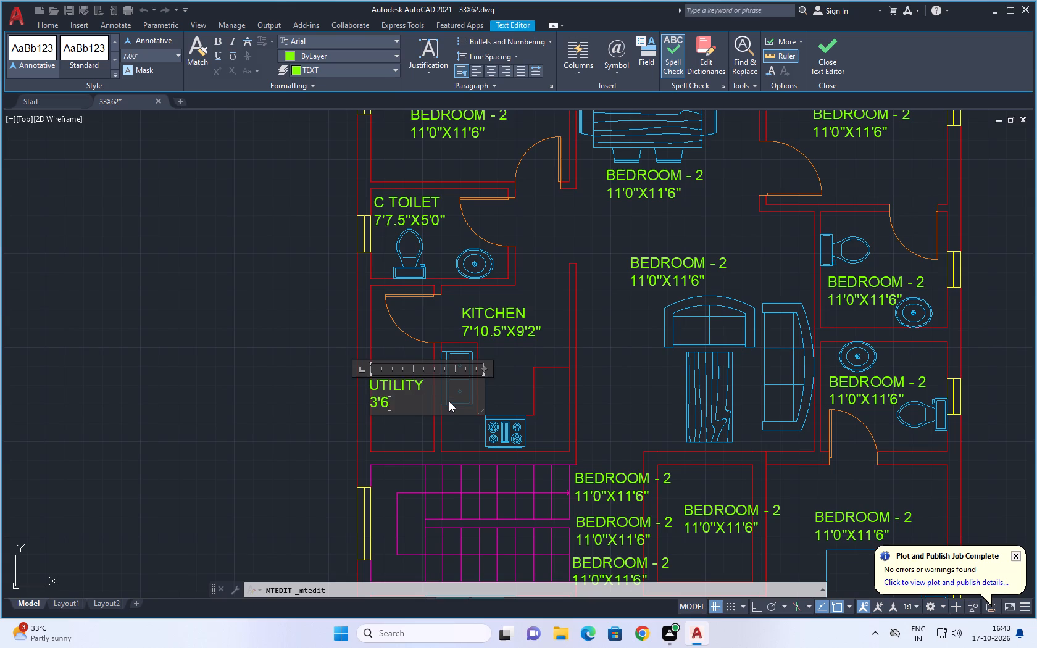
type("\"X")
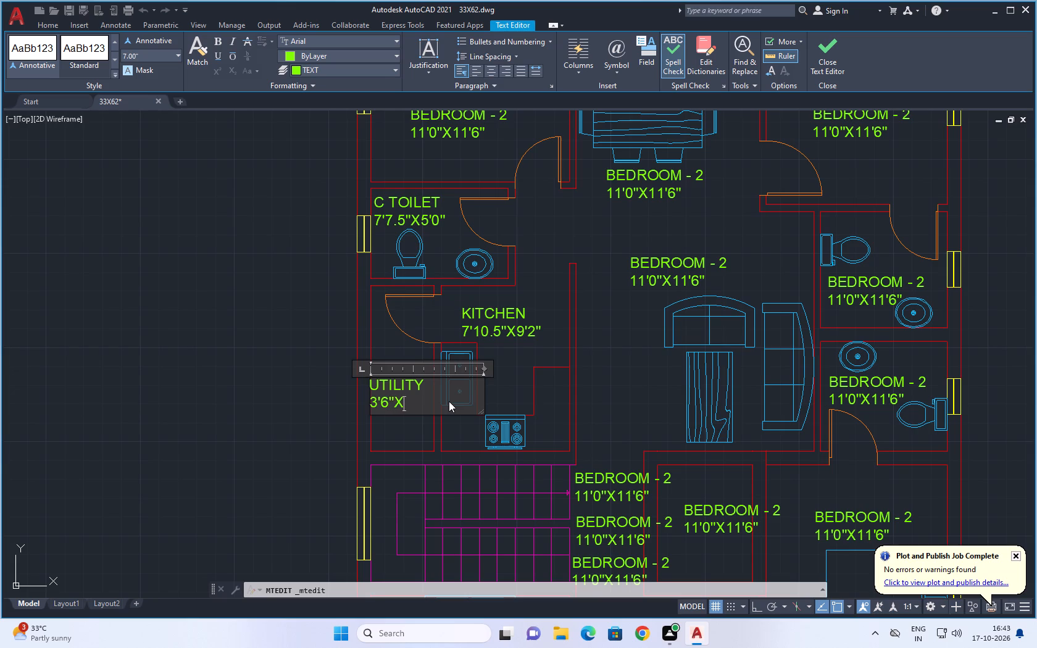
type("9'2")
key("shift+quotedbl")
left_click(300, 444)
Finish the UTILITY text edit and nudge that label slightly east, clear of the room's west wall.
scroll(338, 434, "down", 1)
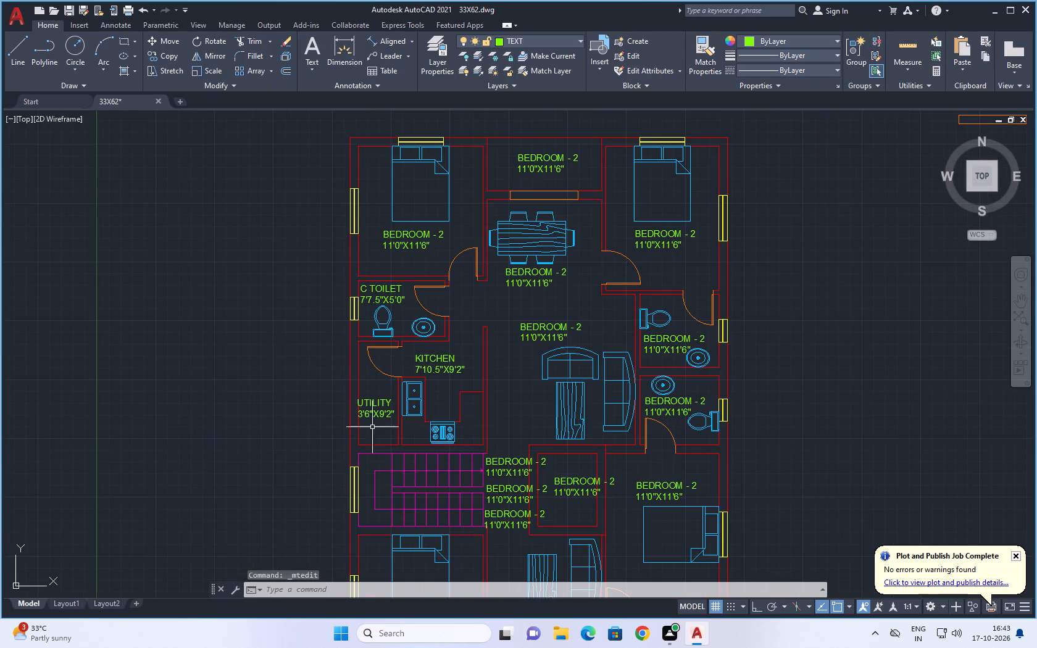
scroll(372, 424, "up", 2)
left_click(378, 376)
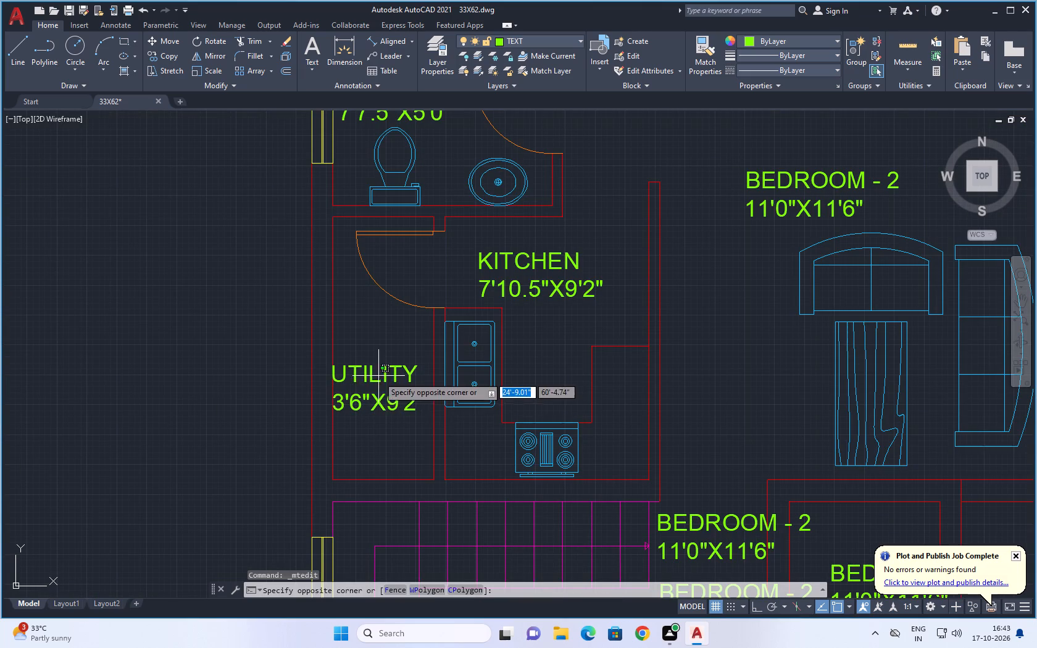
left_click(379, 382)
left_click(371, 380)
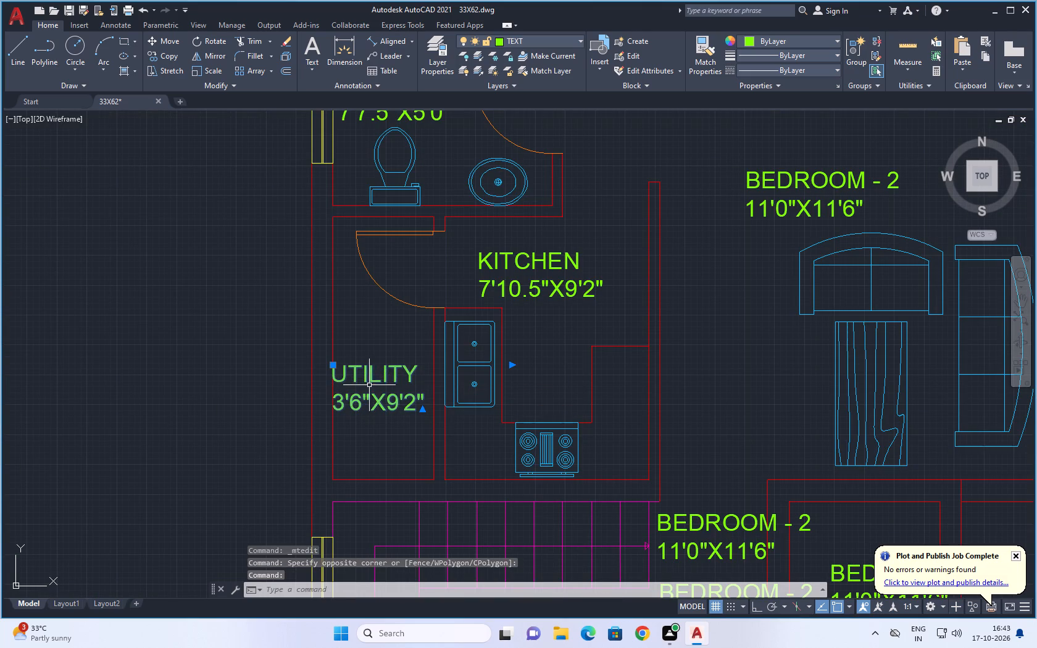
left_click_drag(371, 383, 379, 382)
scroll(303, 395, "down", 1)
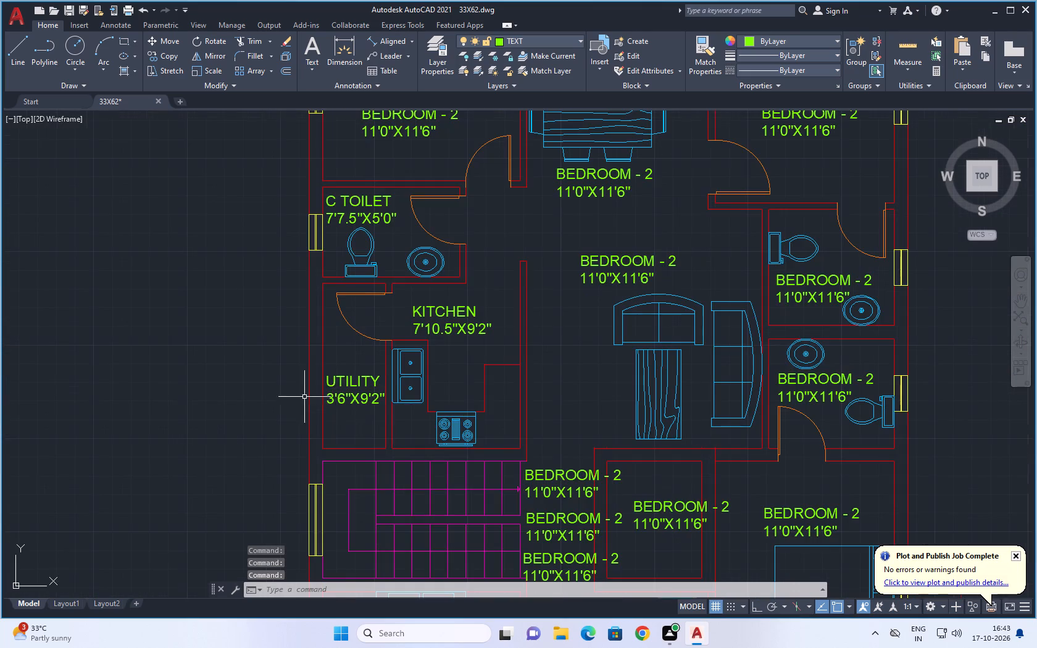
Replace the northernmost of the three stacked labels just east of the staircase with "MAIN ENTRY".
scroll(433, 380, "down", 1)
middle_click_drag(531, 373, 457, 398)
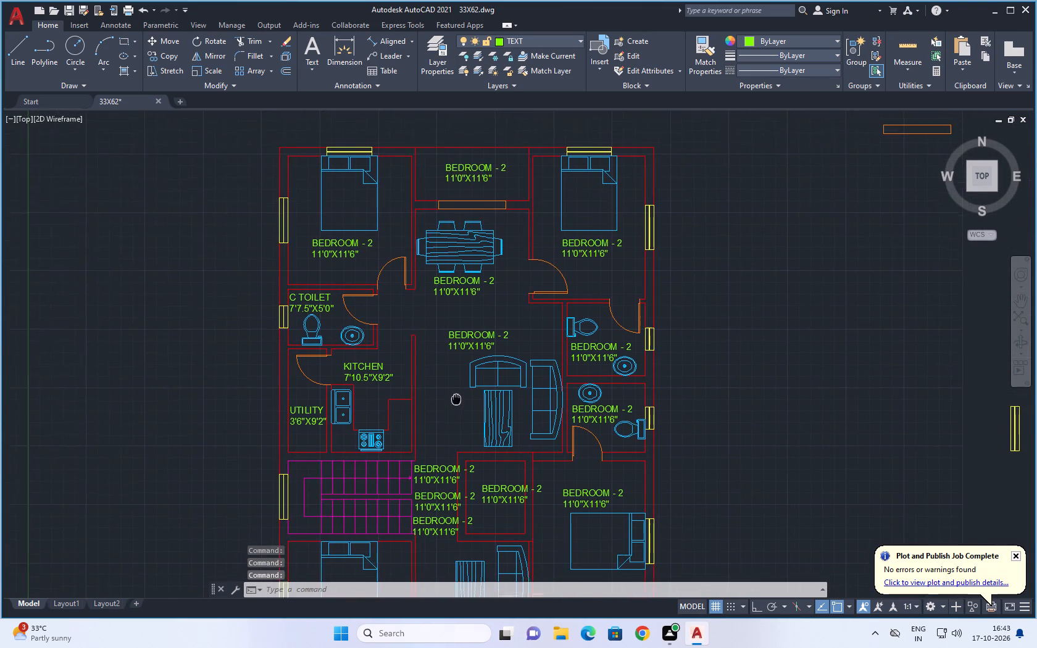
middle_click_drag(457, 398, 494, 267)
scroll(477, 332, "up", 2)
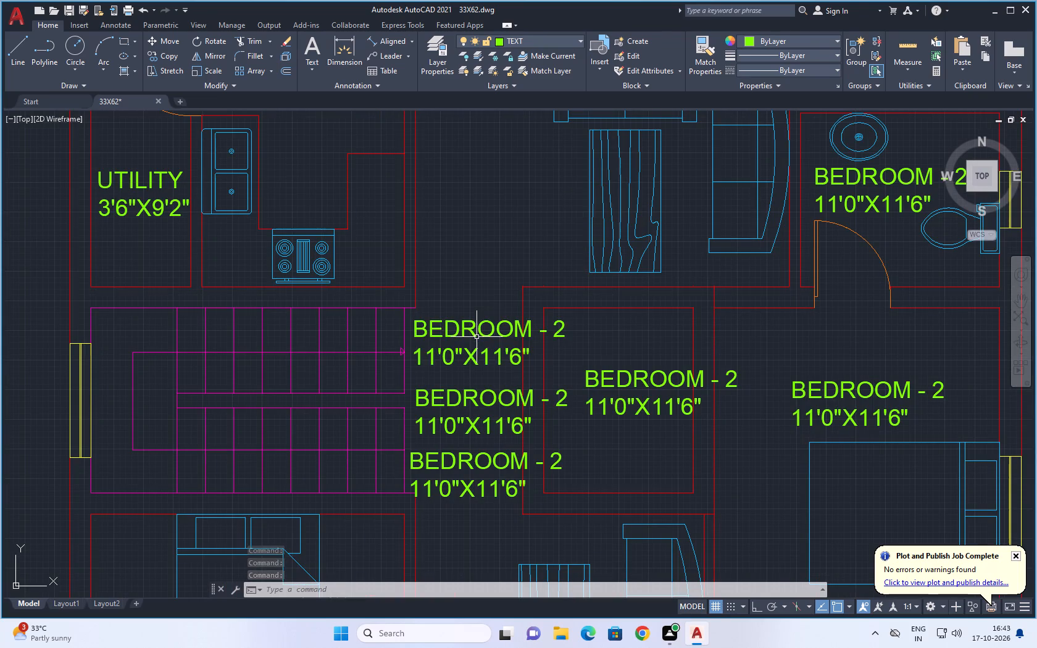
double_click(506, 327)
triple_click(495, 335)
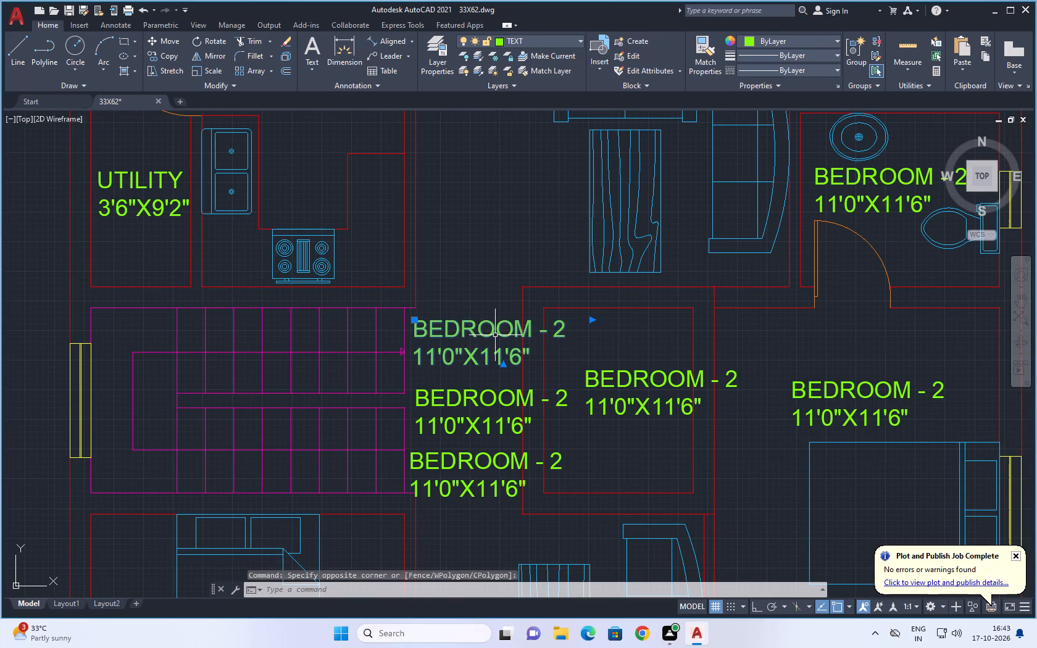
left_click(543, 352)
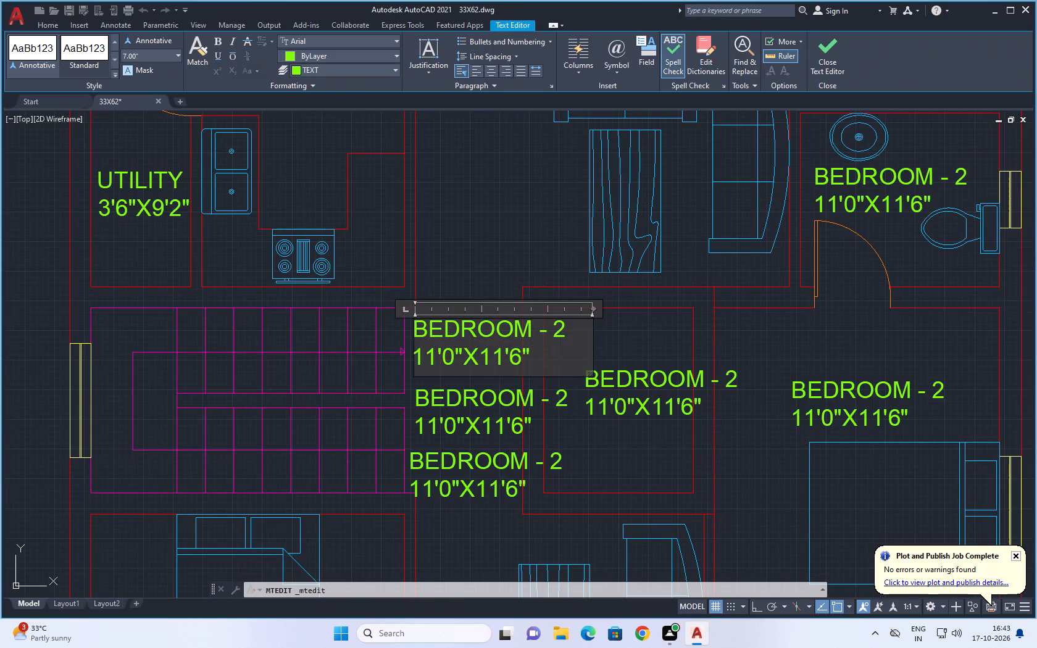
key("BackSpace")
key("BackSpace")
key("BackSpace")
key("BackSpace")
key("BackSpace")
key("BackSpace")
key("BackSpace")
key("BackSpace")
key("BackSpace")
key("BackSpace")
key("BackSpace")
key("BackSpace")
key("BackSpace")
key("BackSpace")
key("BackSpace")
key("BackSpace")
key("BackSpace")
key("BackSpace")
key("BackSpace")
key("BackSpace")
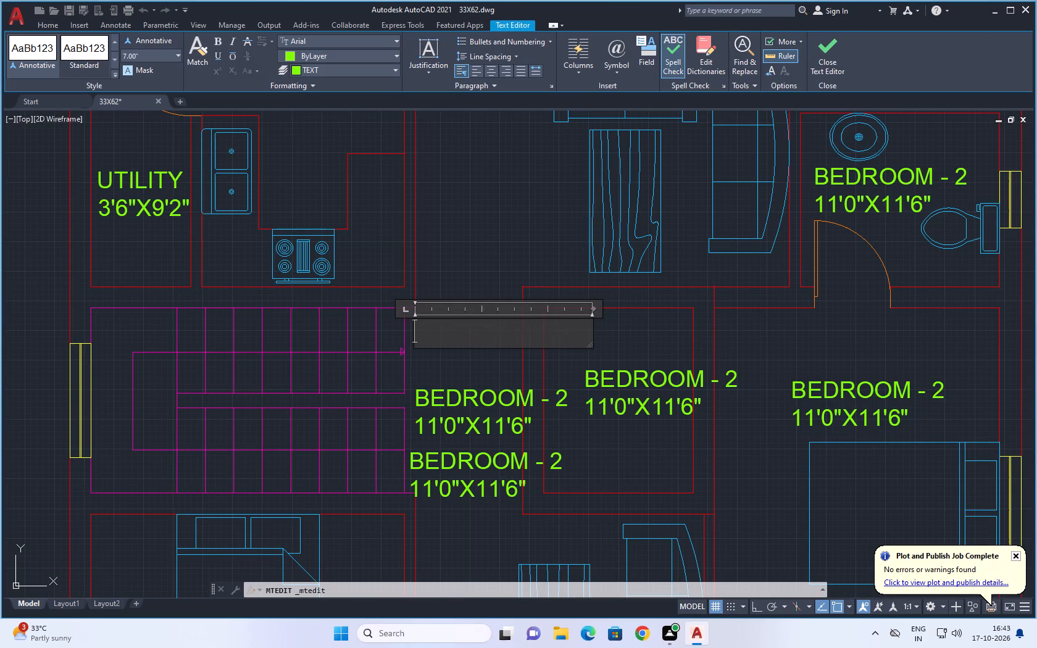
key("BackSpace")
key("BackSpace")
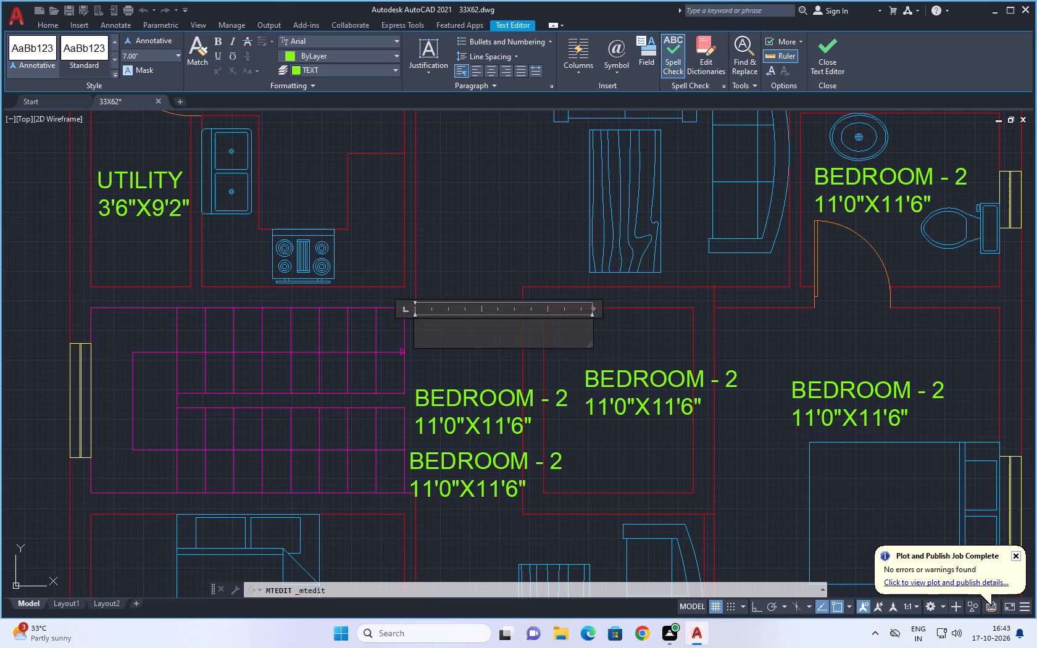
type("MAIN")
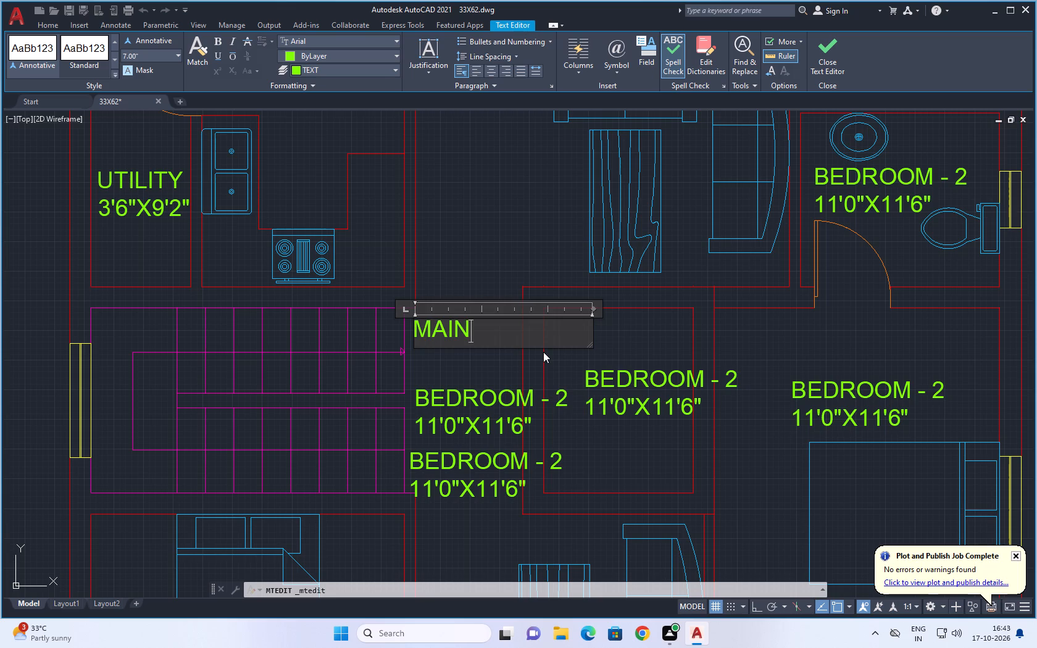
key("space")
type("ENTRY")
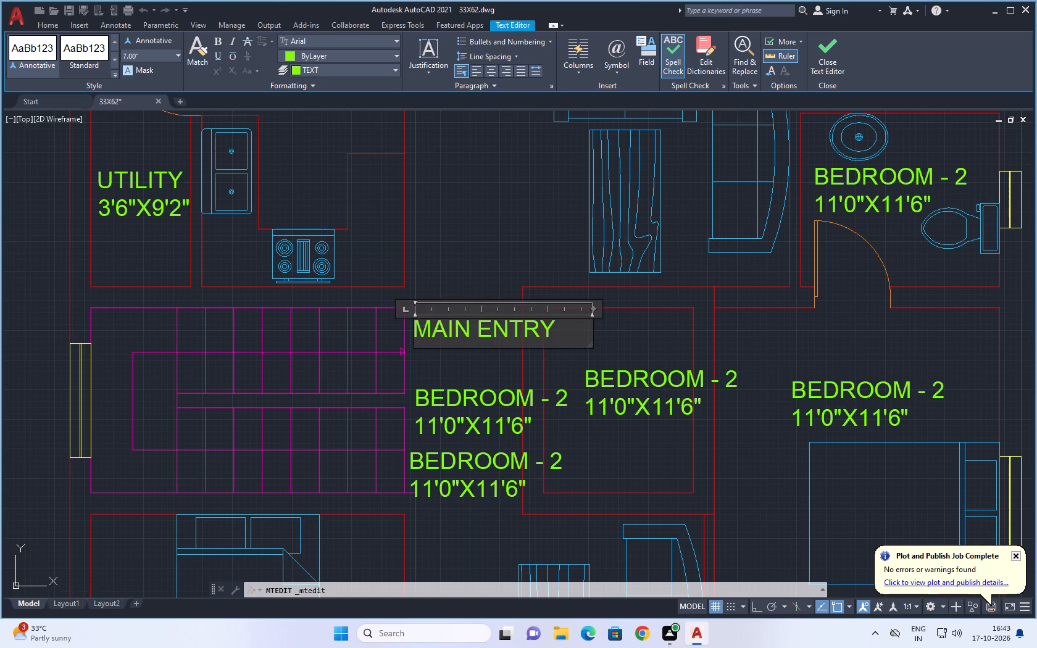
left_click(475, 259)
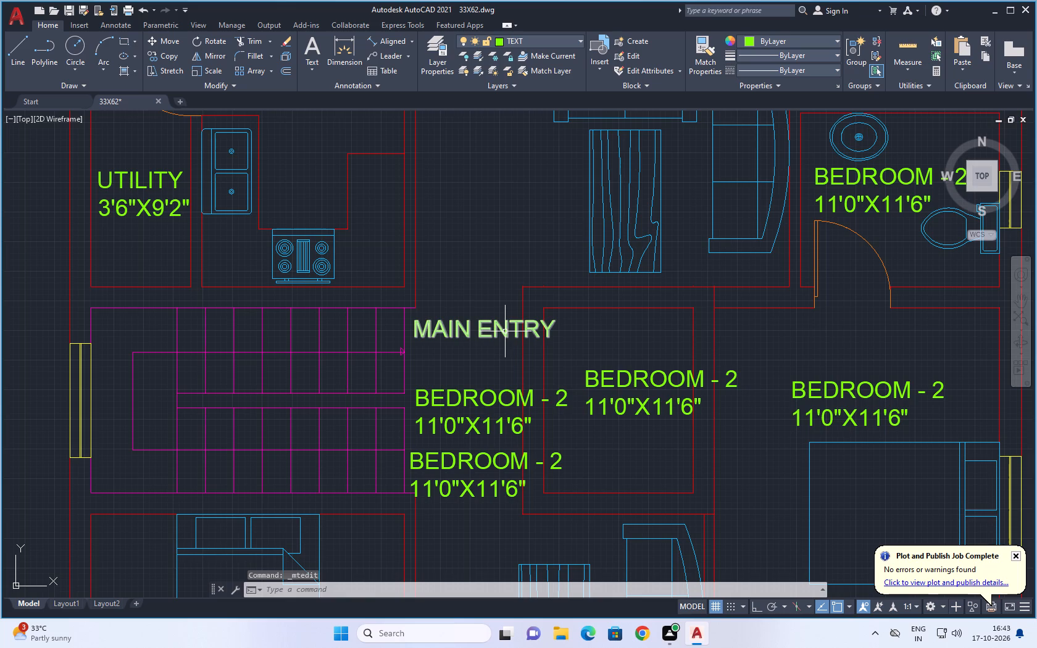
Scale the MAIN ENTRY label about its upper-left corner by a factor of about 0.75.
left_click(517, 326)
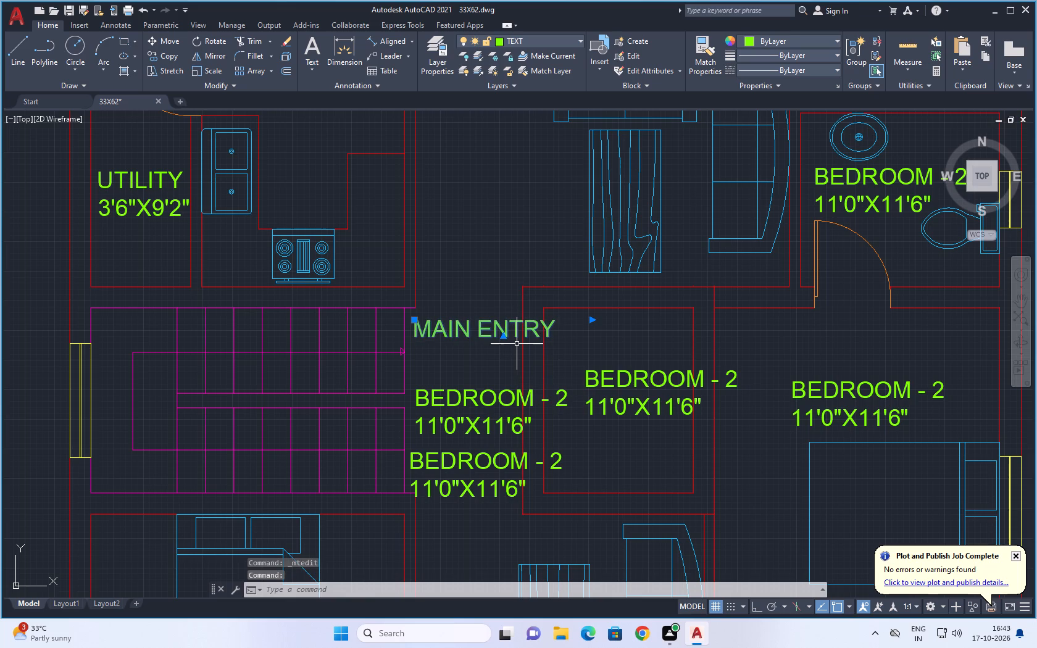
type("SC")
key("space")
left_click(417, 320)
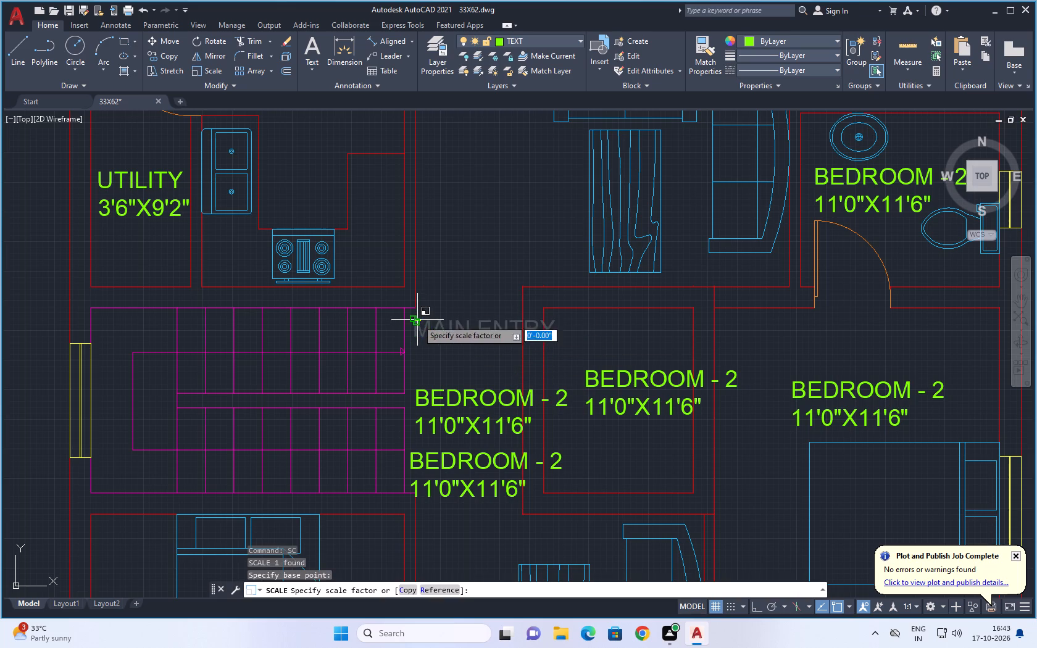
left_click(480, 332)
Replace the label directly south of MAIN ENTRY, beside the staircase, with "LOBBY".
middle_click_drag(459, 352, 452, 307)
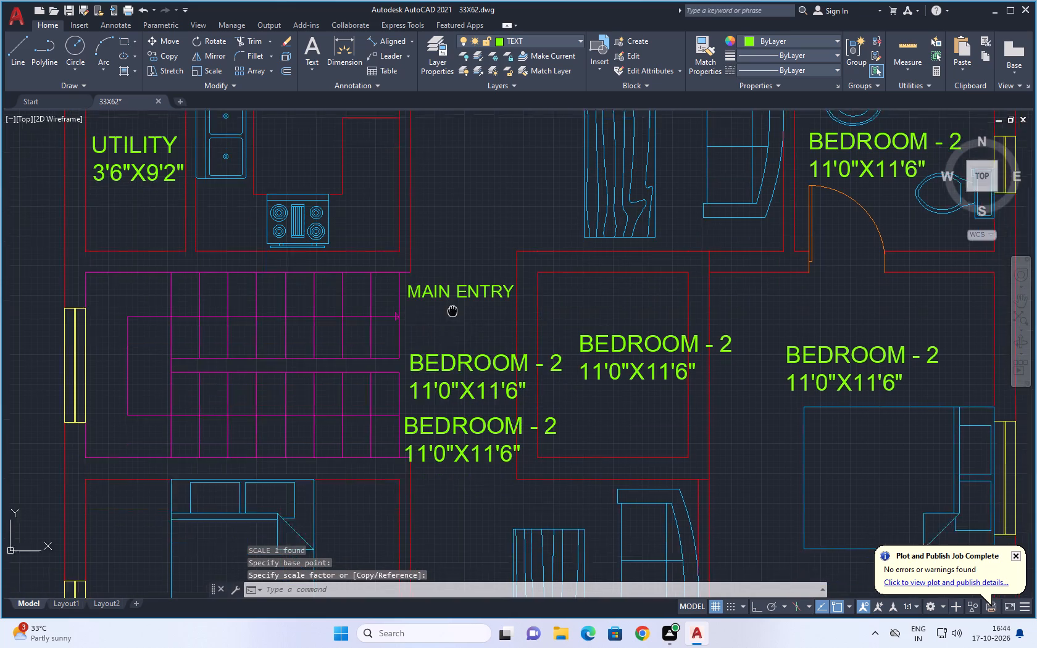
middle_click_drag(452, 307, 452, 290)
double_click(451, 341)
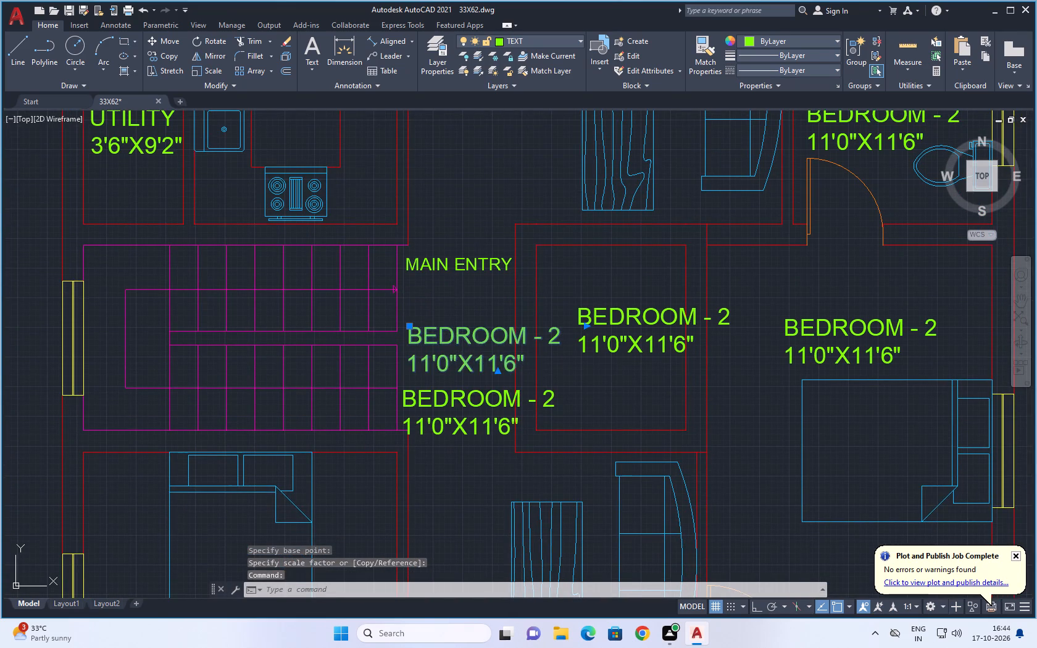
left_click(538, 368)
key("BackSpace")
key("BackSpace")
key("BackSpace")
key("BackSpace")
key("BackSpace")
key("BackSpace")
key("BackSpace")
key("BackSpace")
key("BackSpace")
key("BackSpace")
key("BackSpace")
key("BackSpace")
key("BackSpace")
key("BackSpace")
key("BackSpace")
key("BackSpace")
key("BackSpace")
key("BackSpace")
key("BackSpace")
key("BackSpace")
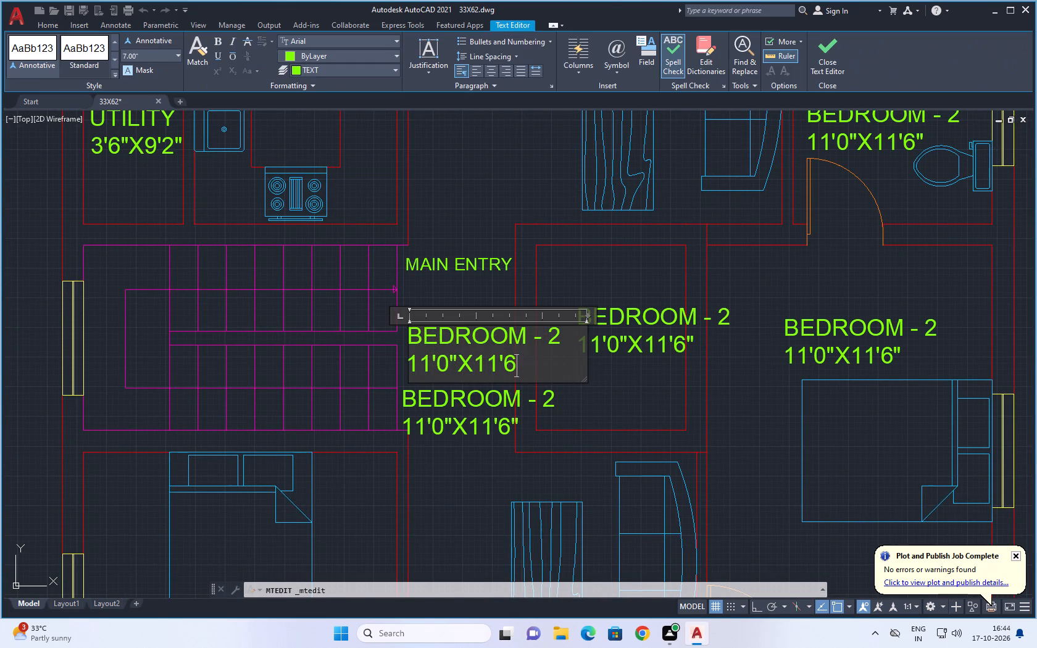
key("BackSpace")
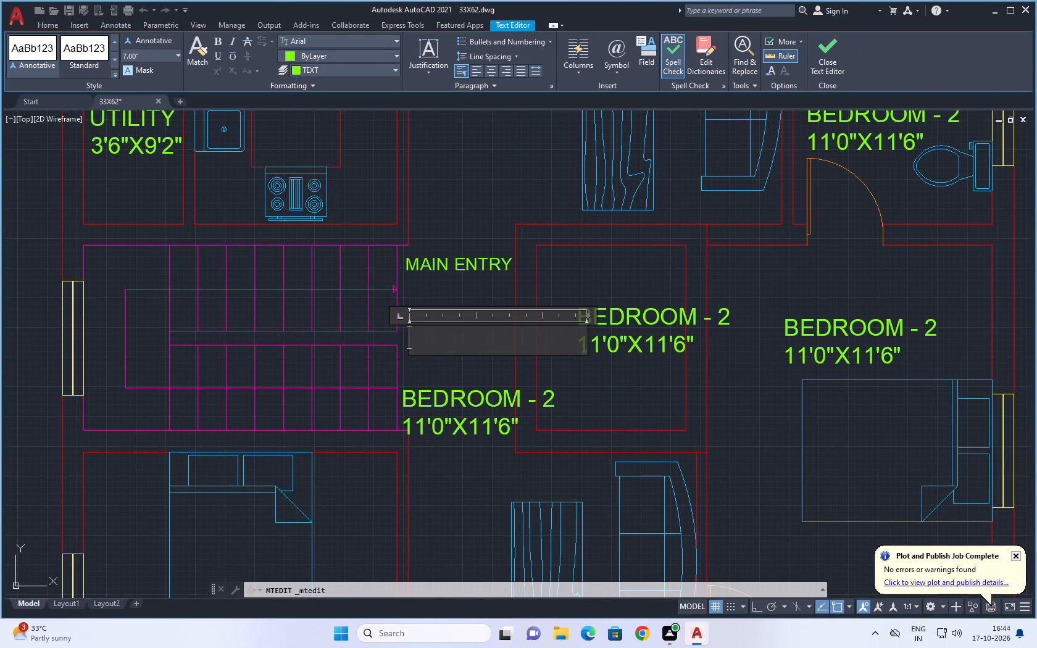
key("BackSpace")
type("LOBBY")
left_click(491, 207)
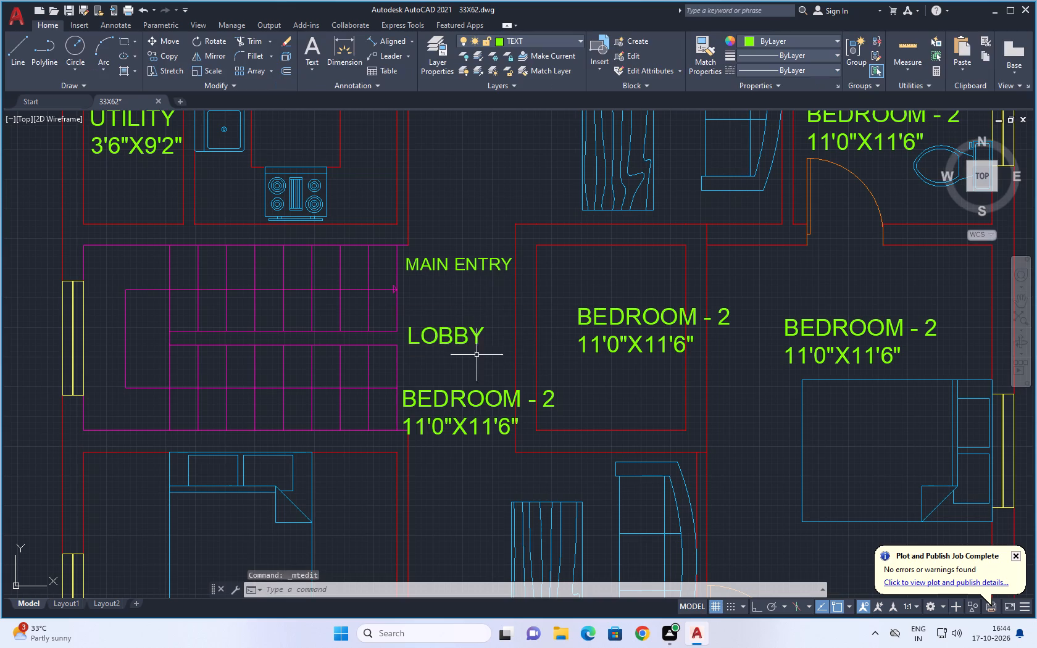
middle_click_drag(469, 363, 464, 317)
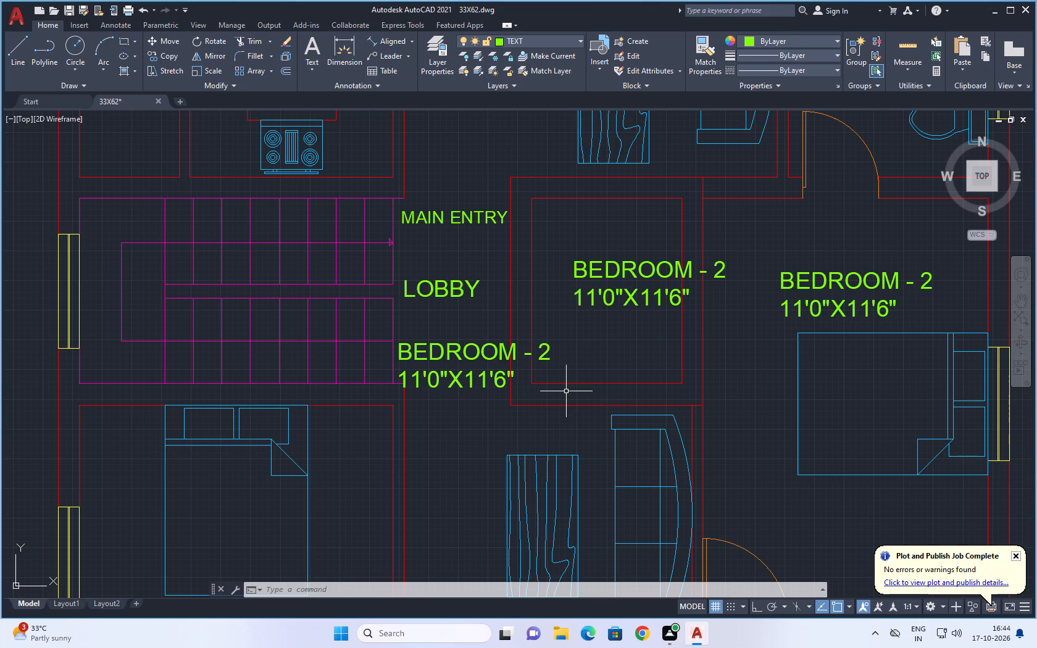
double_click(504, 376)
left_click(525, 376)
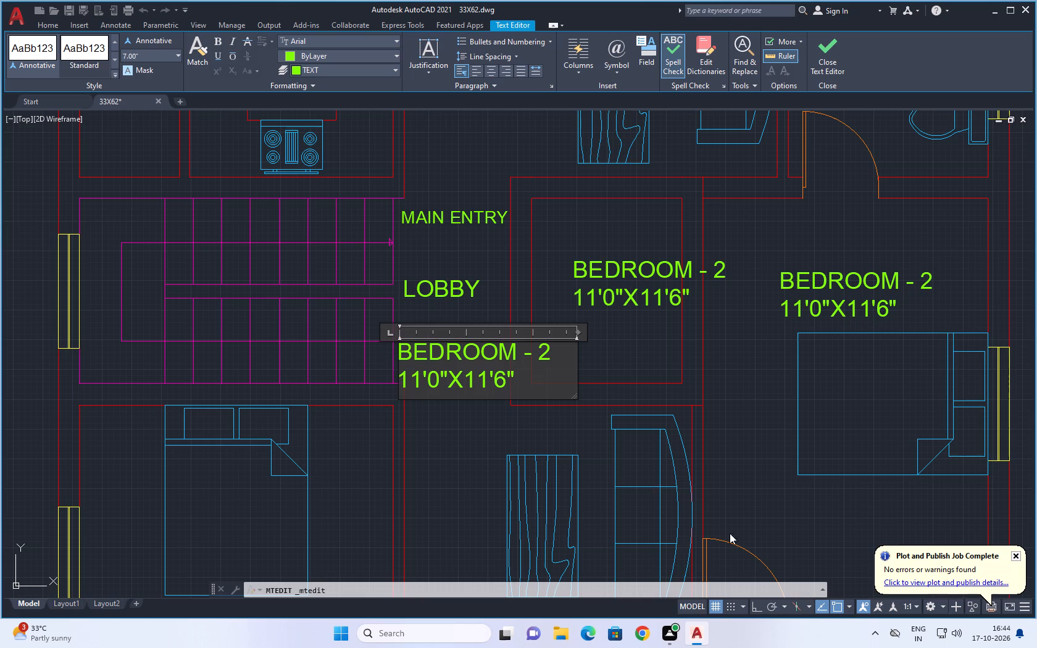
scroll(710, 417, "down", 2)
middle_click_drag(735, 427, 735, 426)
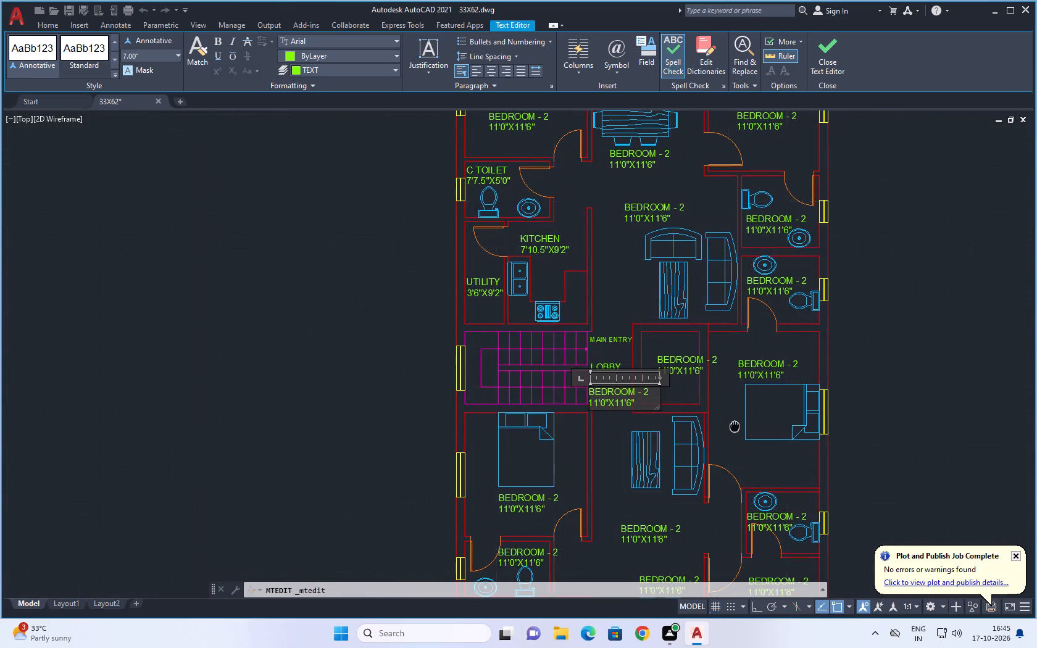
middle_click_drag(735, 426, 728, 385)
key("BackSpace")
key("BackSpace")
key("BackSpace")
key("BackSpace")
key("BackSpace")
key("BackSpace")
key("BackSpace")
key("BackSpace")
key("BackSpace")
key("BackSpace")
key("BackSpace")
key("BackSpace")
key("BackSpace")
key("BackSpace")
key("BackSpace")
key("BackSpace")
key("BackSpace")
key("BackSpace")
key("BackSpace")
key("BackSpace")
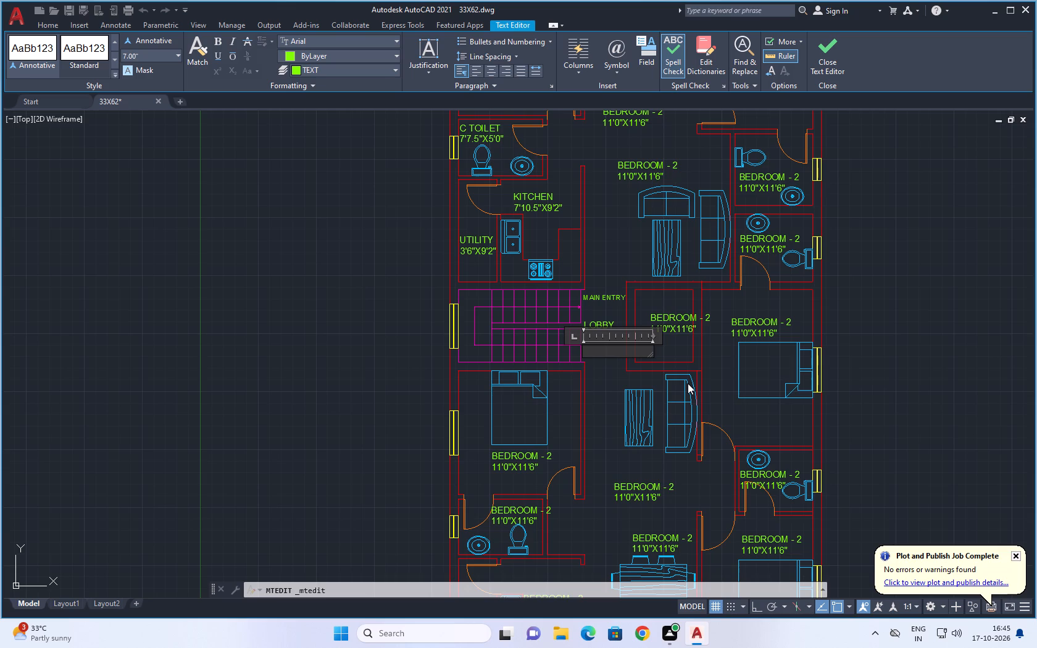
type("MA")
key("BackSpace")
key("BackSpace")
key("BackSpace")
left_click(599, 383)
Delete the leftover "BEDROOM - 2" label south of the LOBBY label, beside the staircase.
left_click(606, 351)
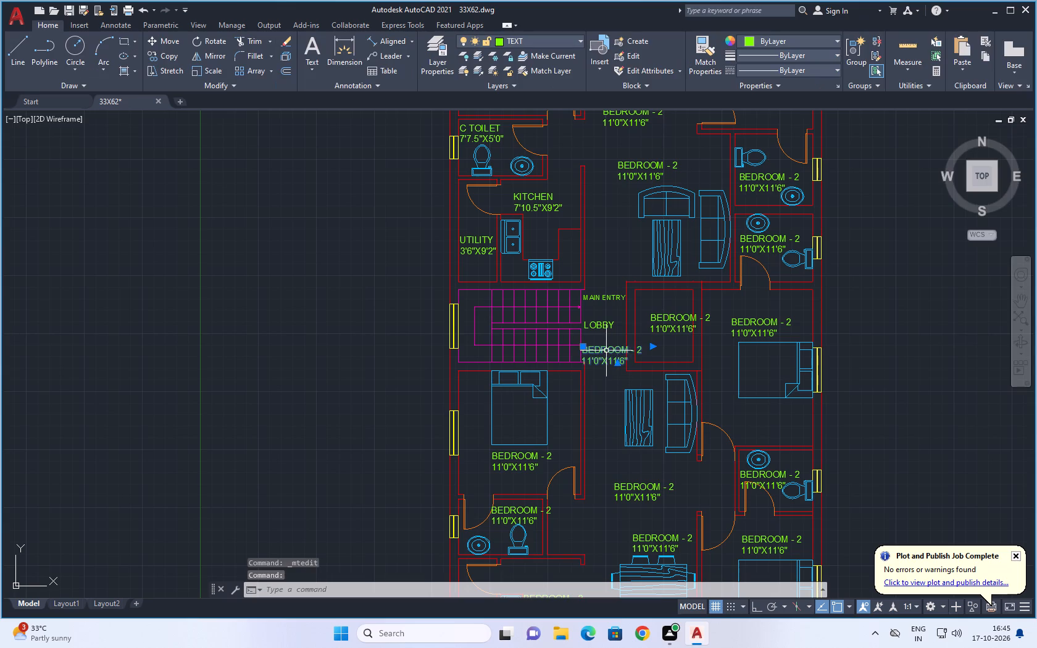
key("Delete")
Copy the MAIN ENTRY label about 5'1" straight south, below the LOBBY label, and finish copying.
left_click(607, 297)
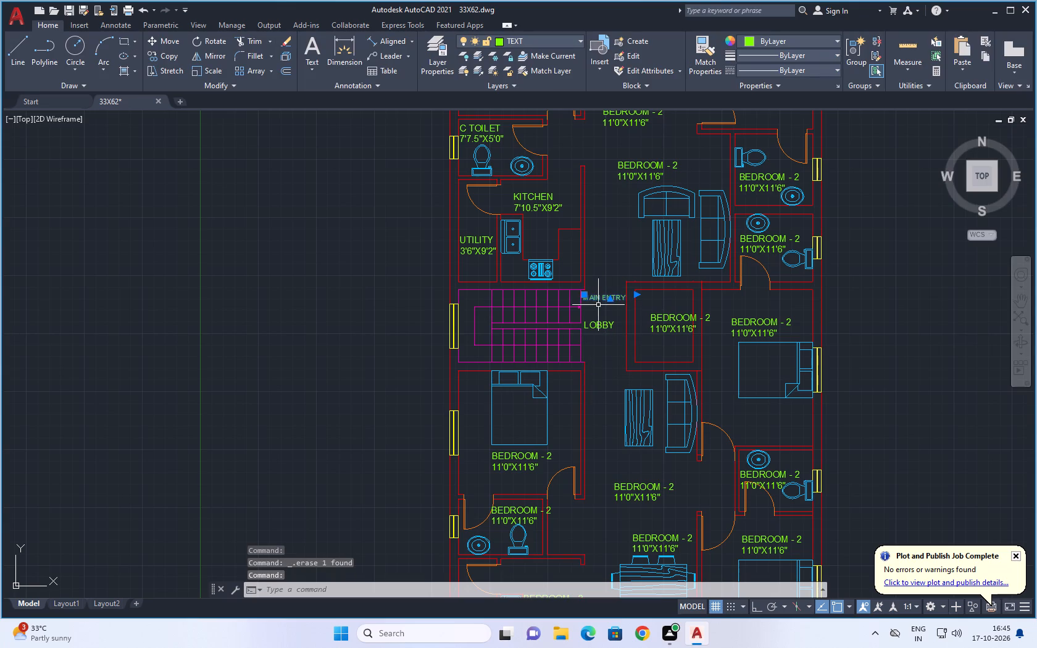
key("c")
type("O")
key("space")
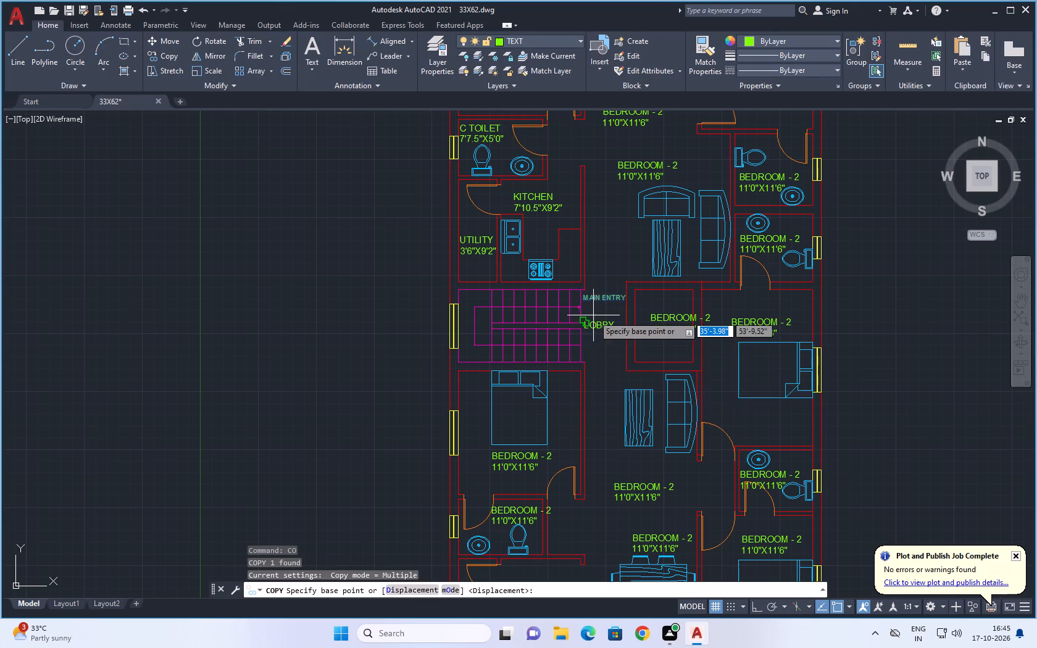
scroll(593, 305, "up", 3)
left_click(568, 276)
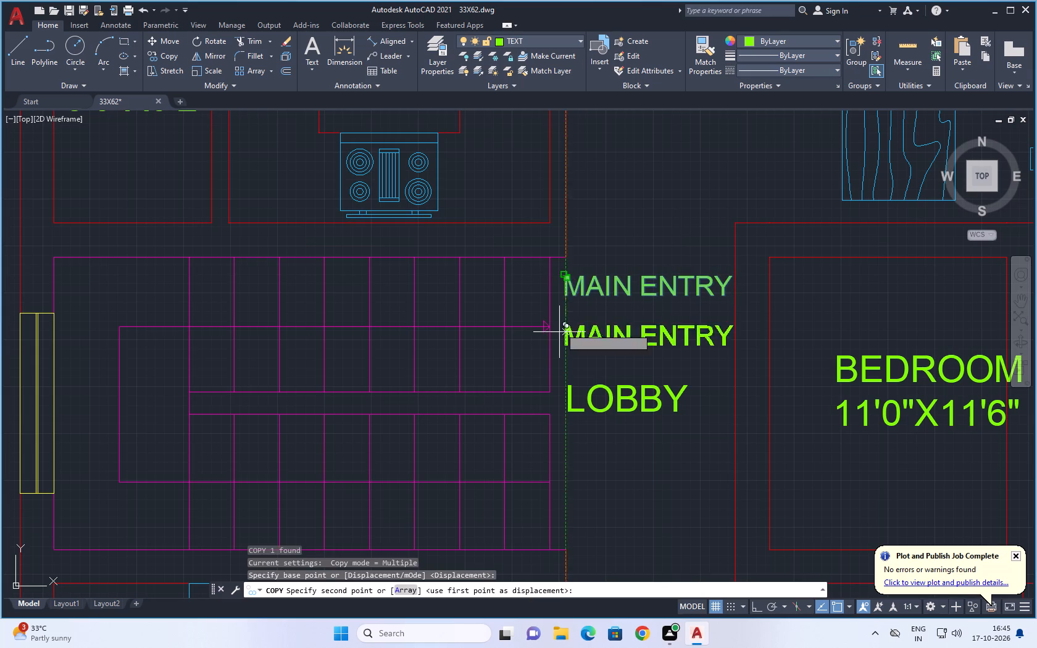
left_click(563, 506)
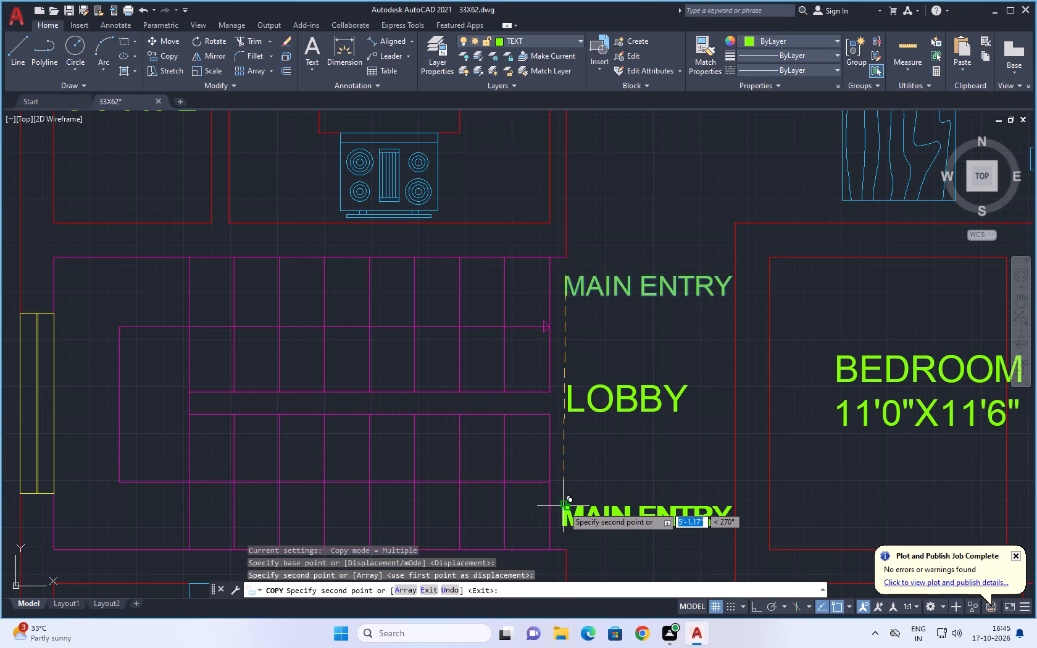
scroll(563, 506, "down", 2)
key("Escape")
middle_click_drag(584, 537, 585, 526)
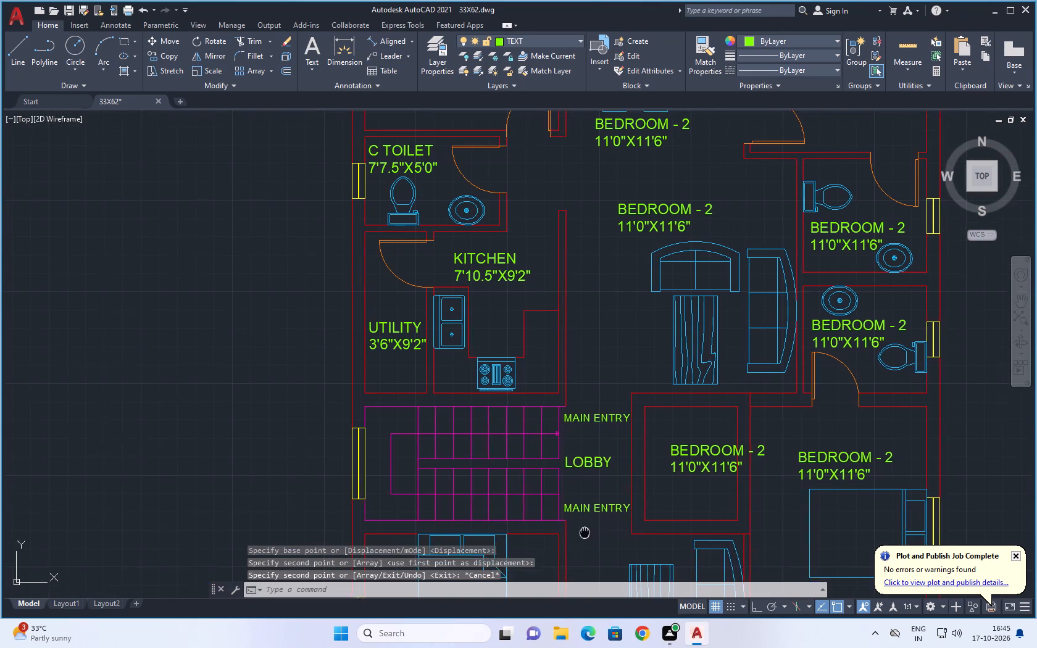
middle_click_drag(585, 526, 570, 412)
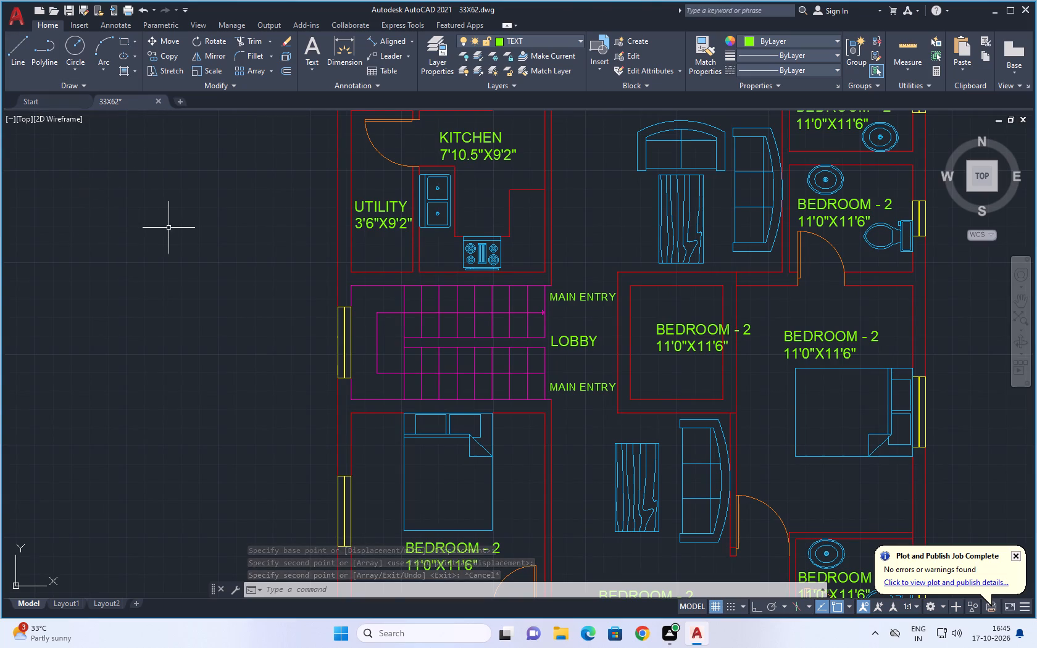
Replace the bedroom label south of the staircase with "STUDY/BE ROOM -3" and 11'0"X11'2", widening its text box to fit the name on one line.
scroll(174, 239, "down", 1)
middle_click_drag(179, 251, 147, 218)
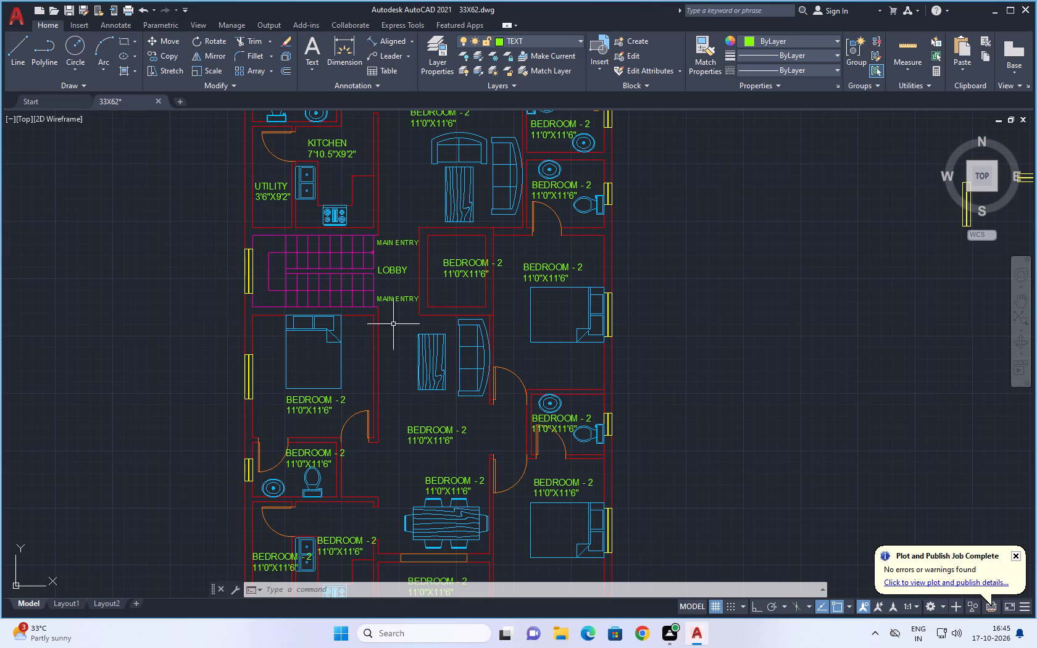
middle_click_drag(335, 384, 347, 354)
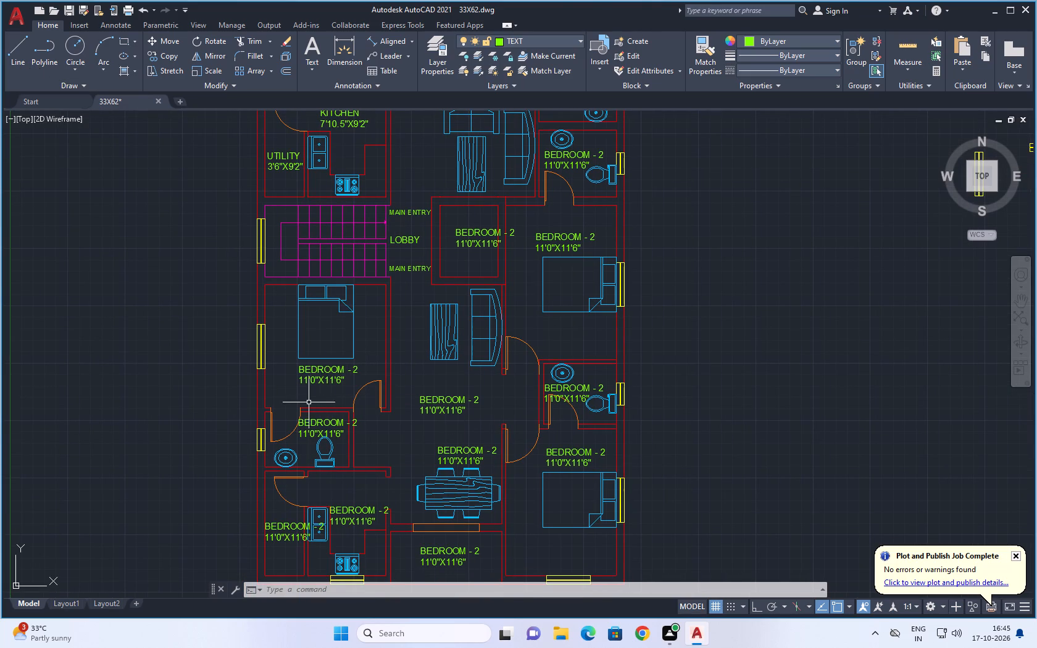
double_click(341, 383)
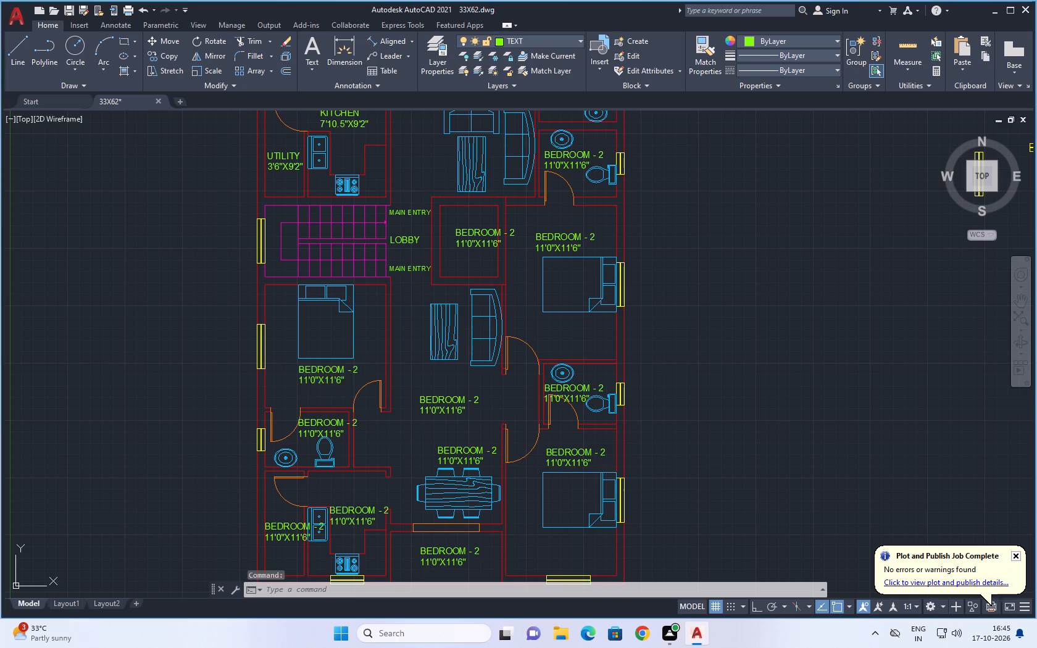
left_click(345, 383)
key("BackSpace")
key("BackSpace")
key("BackSpace")
key("BackSpace")
key("BackSpace")
key("BackSpace")
key("BackSpace")
key("BackSpace")
key("BackSpace")
key("BackSpace")
key("BackSpace")
key("BackSpace")
key("BackSpace")
key("BackSpace")
key("BackSpace")
key("BackSpace")
key("BackSpace")
key("BackSpace")
key("BackSpace")
key("BackSpace")
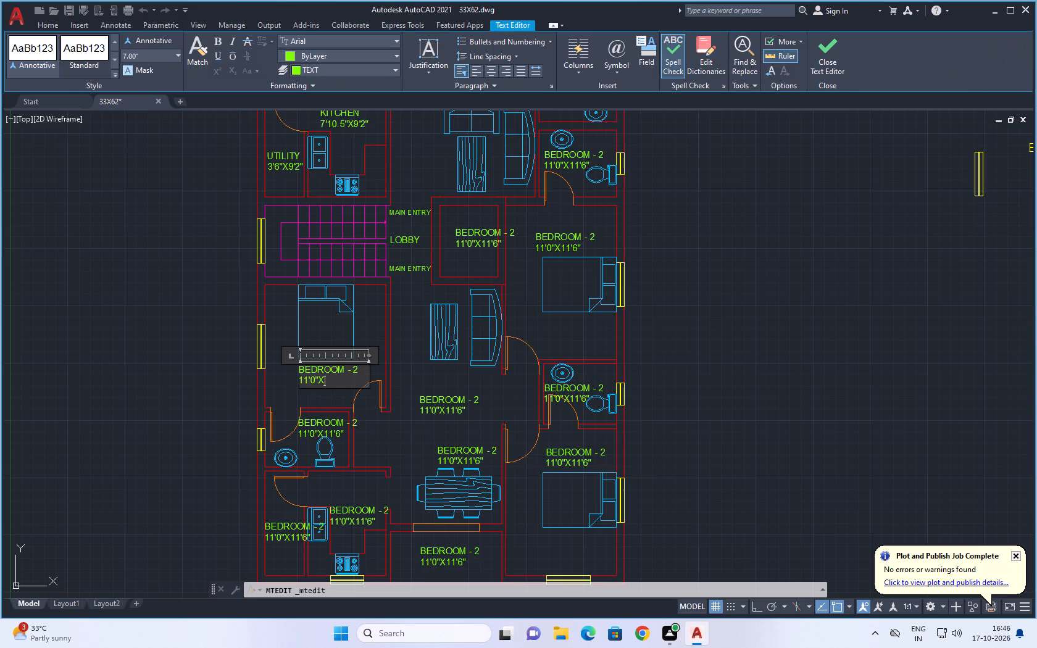
type("STUDY")
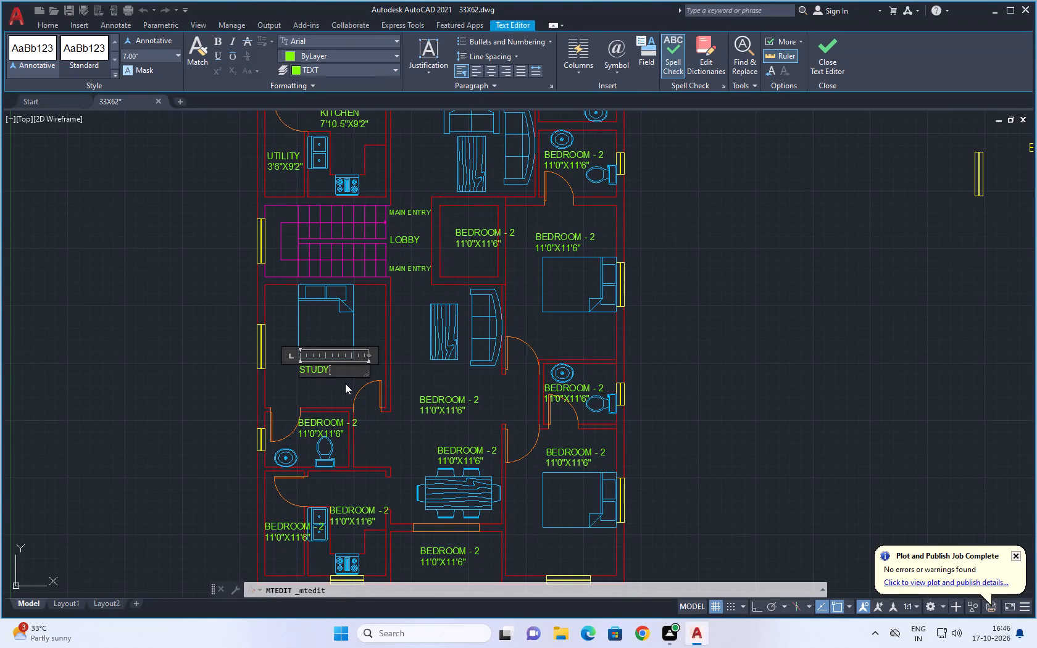
key("slash")
type("BED")
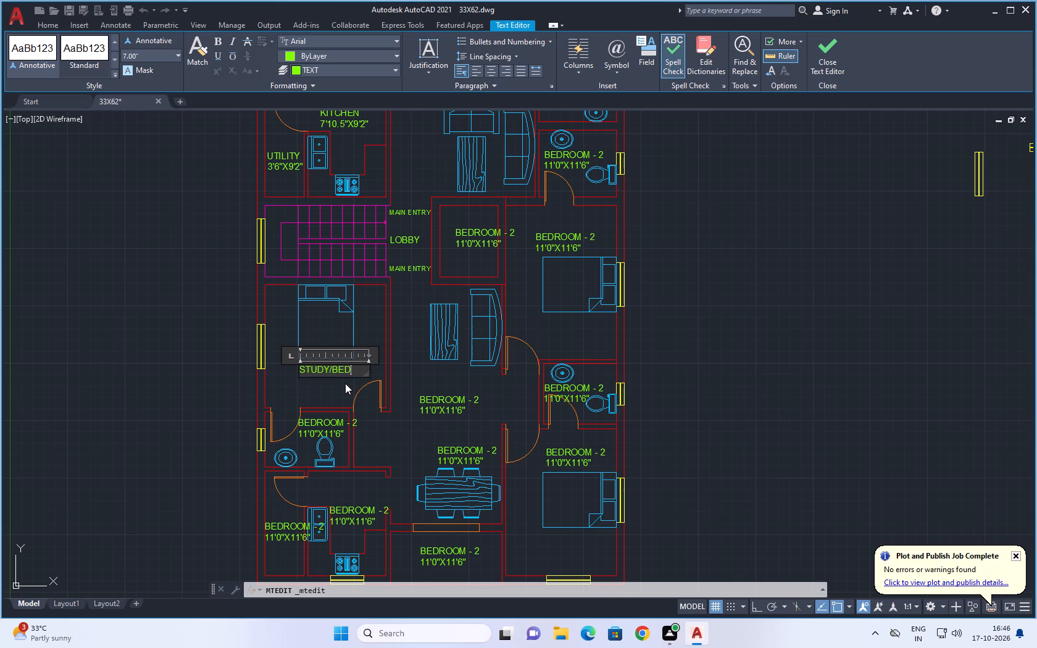
key("r")
key("BackSpace")
key("BackSpace")
key("space")
type("ROOM")
key("space")
type("-")
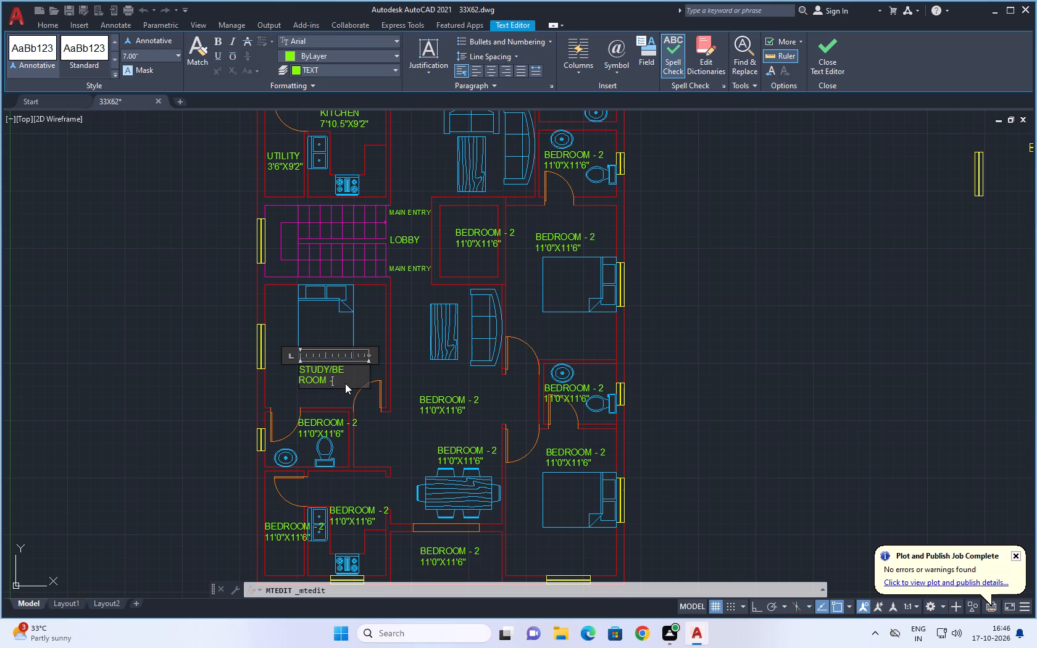
key("3")
key("Return")
type("11'")
key("0")
key("shift+quotedbl")
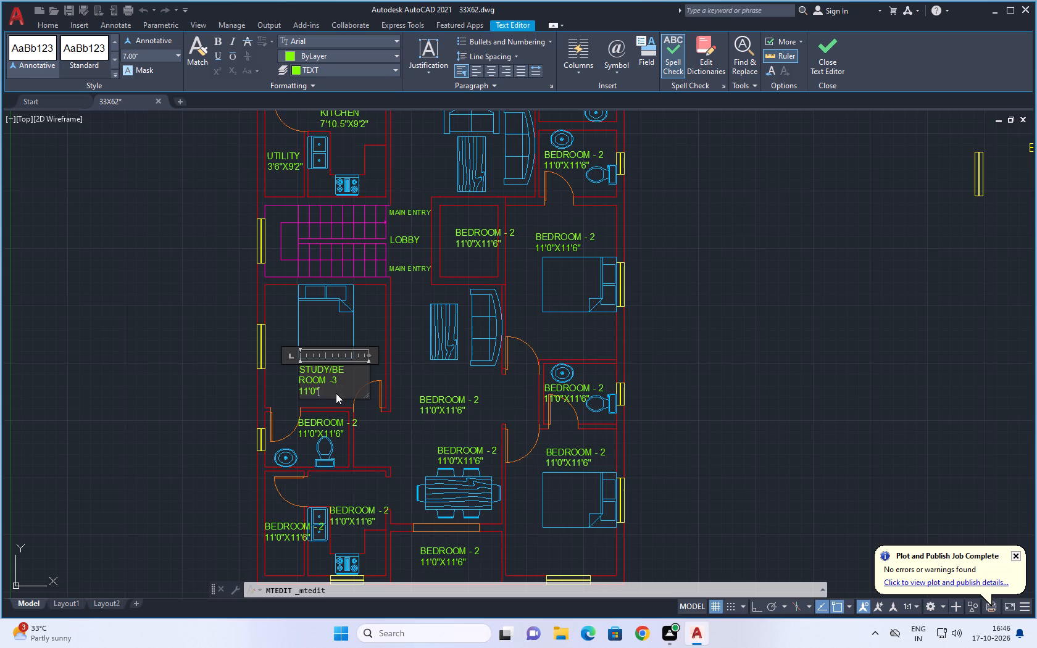
type("X11'")
key("2")
key("shift+quotedbl")
left_click_drag(369, 354, 386, 351)
left_click(180, 346)
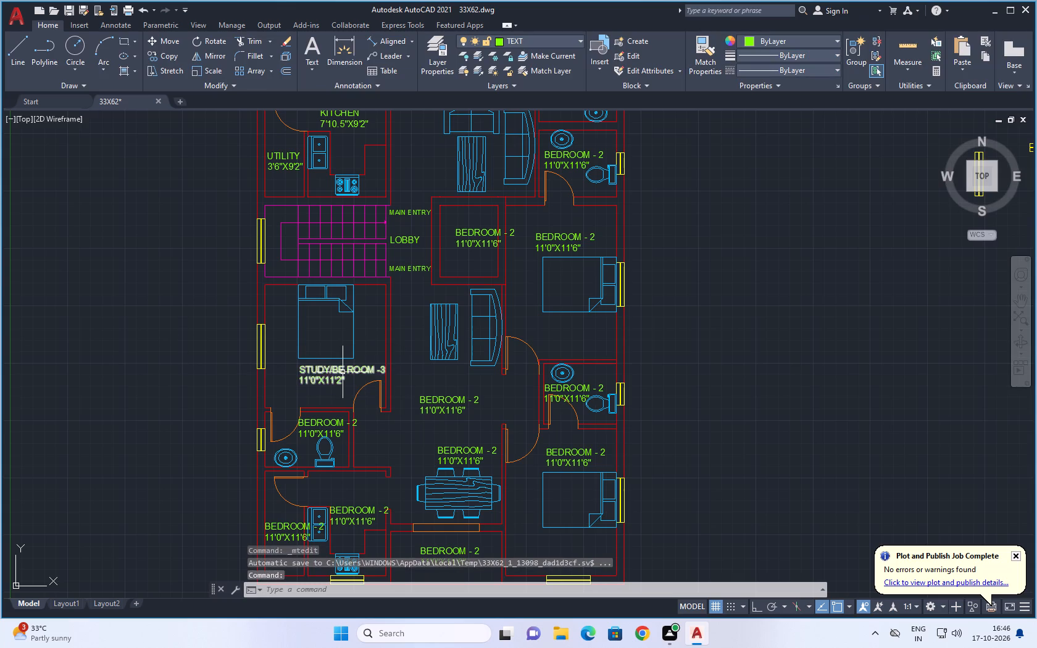
Move the STUDY/BE ROOM -3 label slightly west so it sits inside the room below the bed.
left_click(344, 372)
left_click_drag(339, 372, 327, 371)
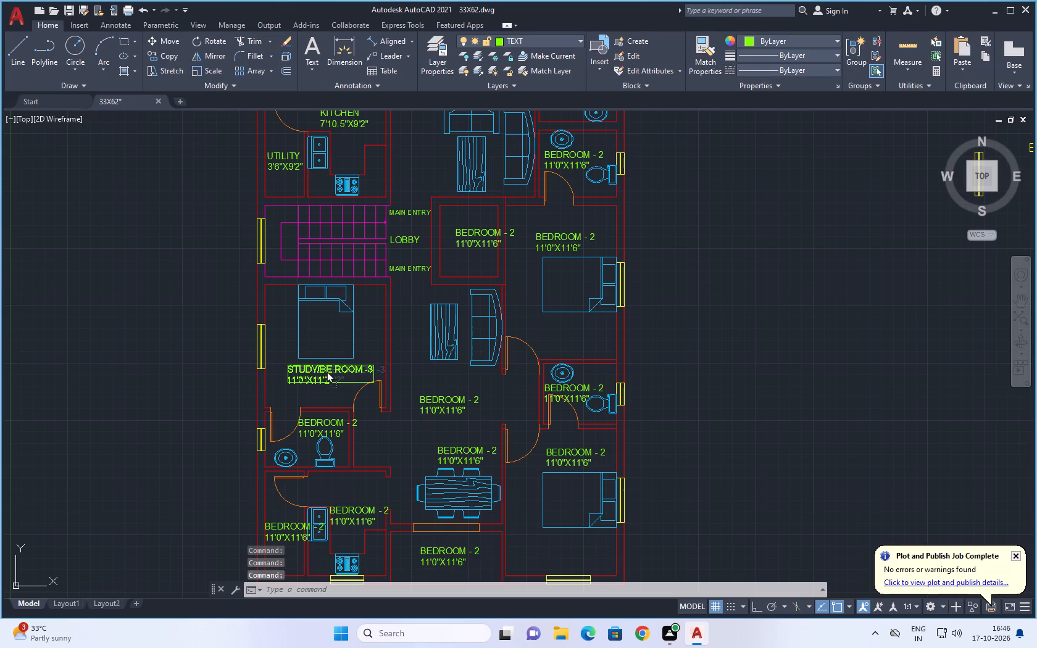
left_click_drag(327, 371, 325, 371)
Replace the label in the toilet directly south of STUDY/BE ROOM -3 with "ATT TOILET" and 7'7.5"X5'0" on a second line.
middle_click_drag(194, 365, 181, 312)
scroll(325, 375, "down", 1)
scroll(325, 372, "up", 2)
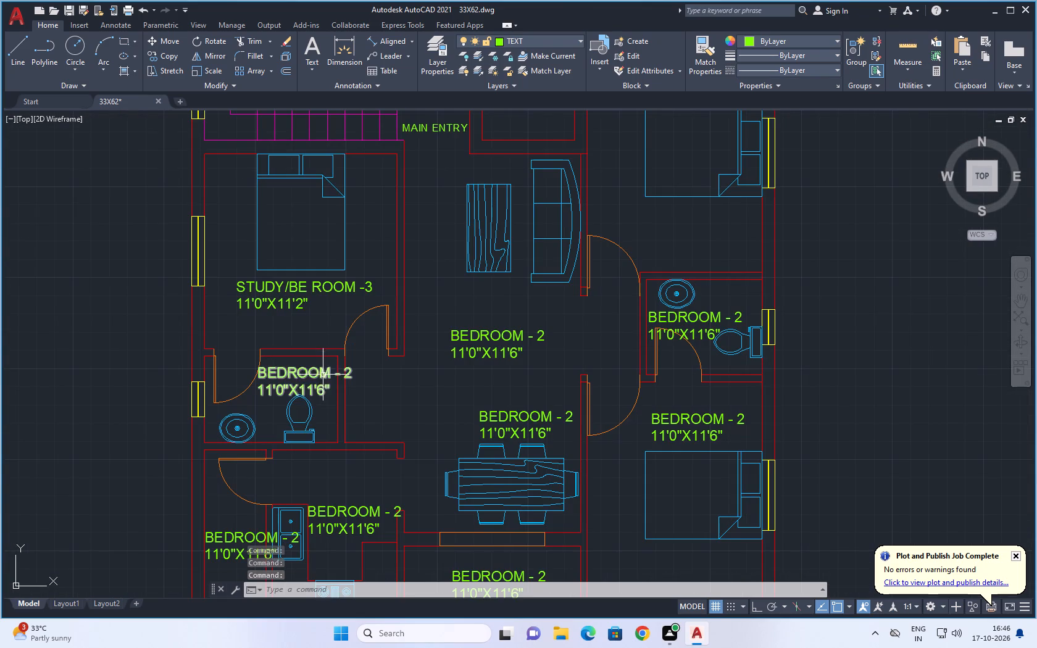
double_click(322, 388)
left_click(334, 389)
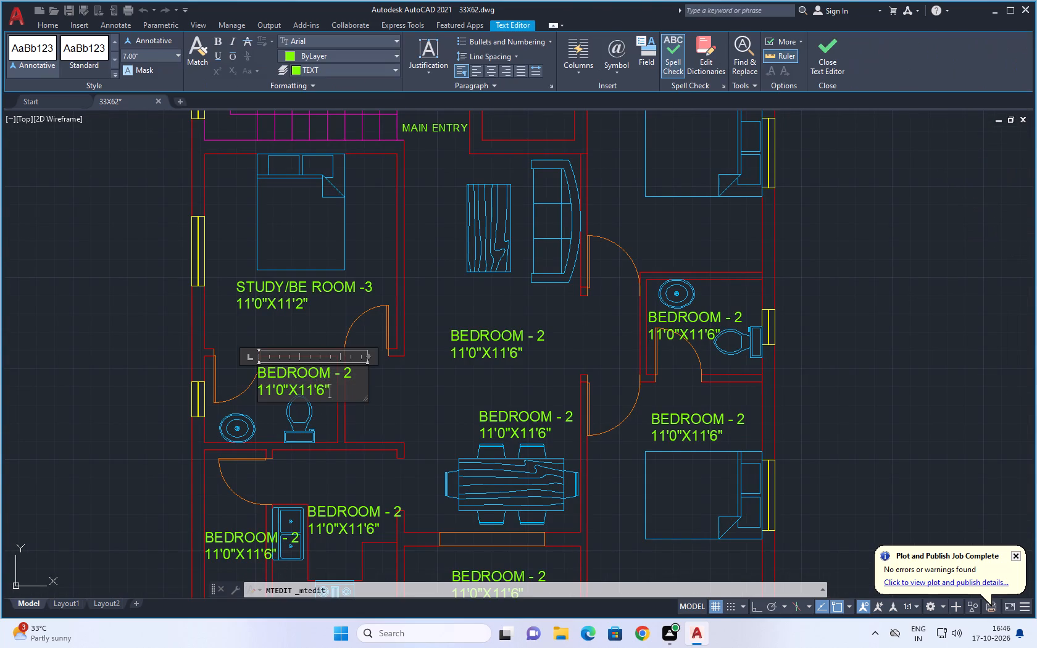
key("BackSpace")
key("BackSpace")
key("BackSpace")
key("BackSpace")
key("BackSpace")
key("BackSpace")
key("BackSpace")
key("BackSpace")
key("BackSpace")
key("BackSpace")
key("BackSpace")
key("BackSpace")
key("BackSpace")
key("BackSpace")
key("BackSpace")
key("BackSpace")
key("BackSpace")
key("BackSpace")
key("BackSpace")
key("BackSpace")
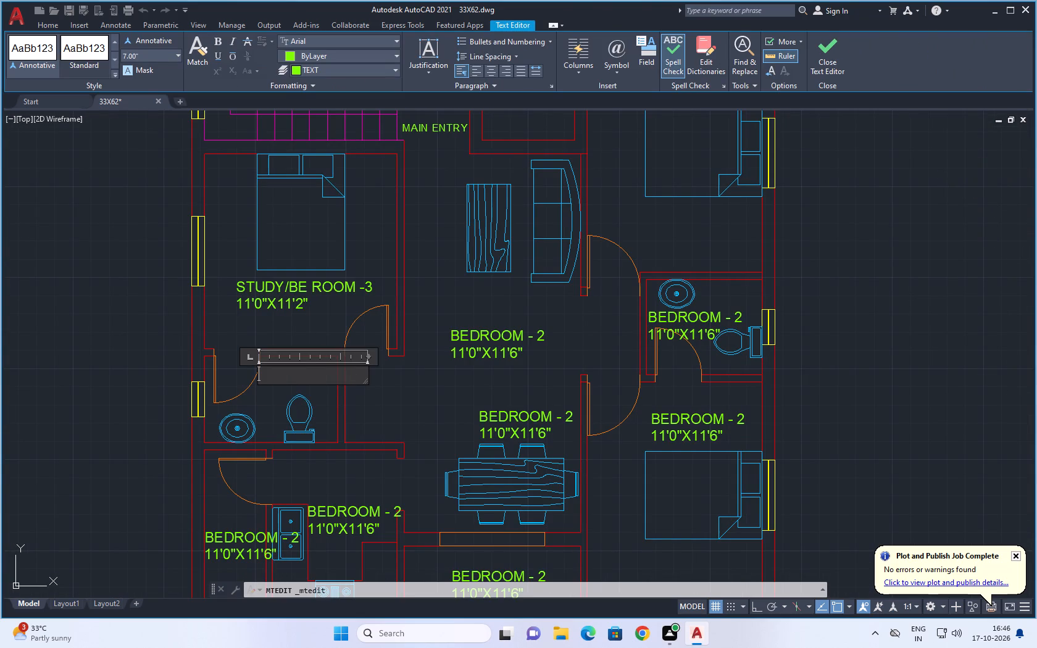
key("BackSpace")
type("ATT")
key("space")
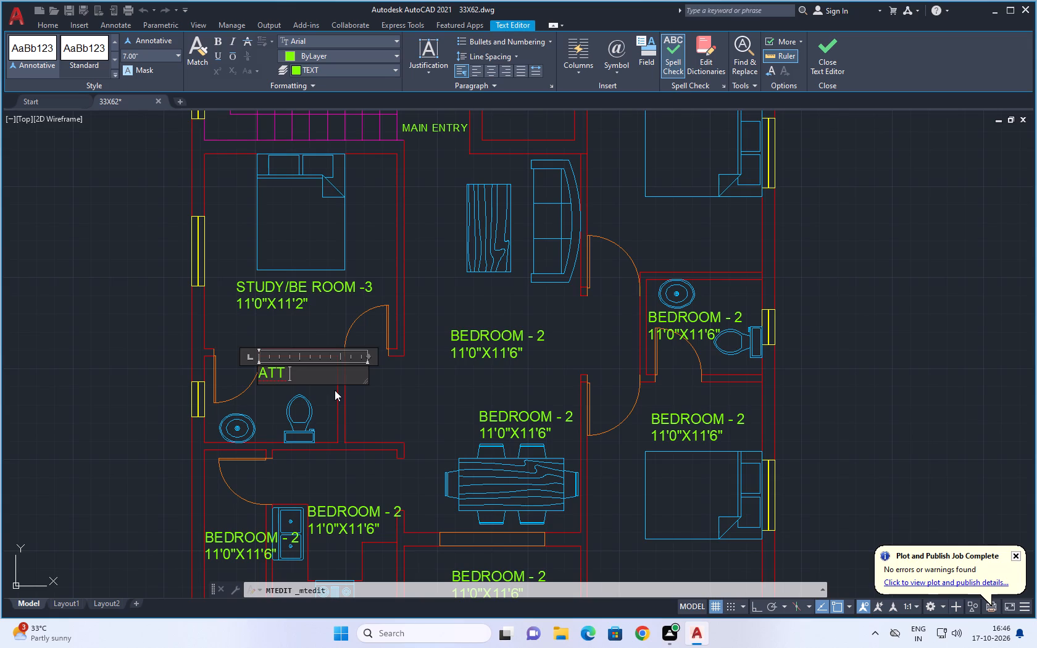
type("TOILET")
key("Return")
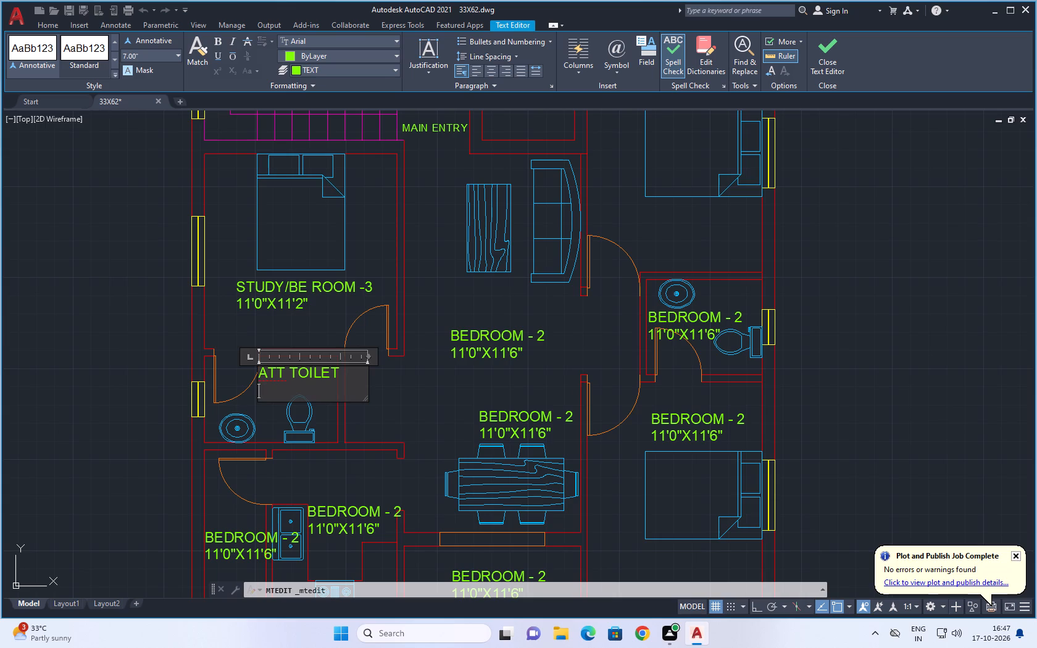
type("7'")
type("7.5")
key("shift+quotedbl")
key("x")
key("5")
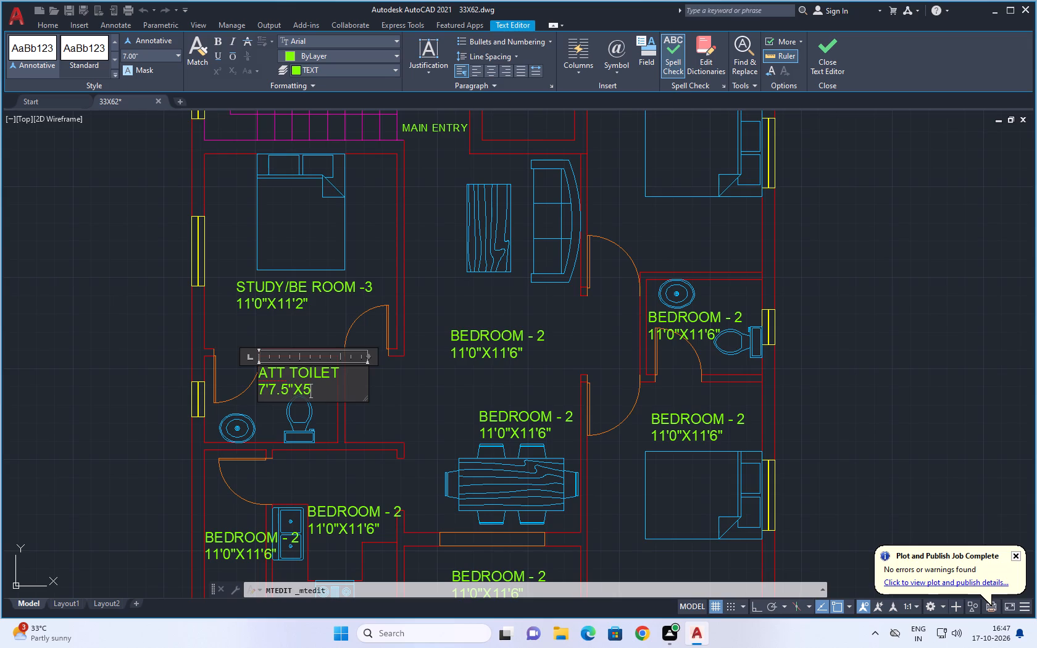
key("apostrophe")
key("0")
key("shift+quotedbl")
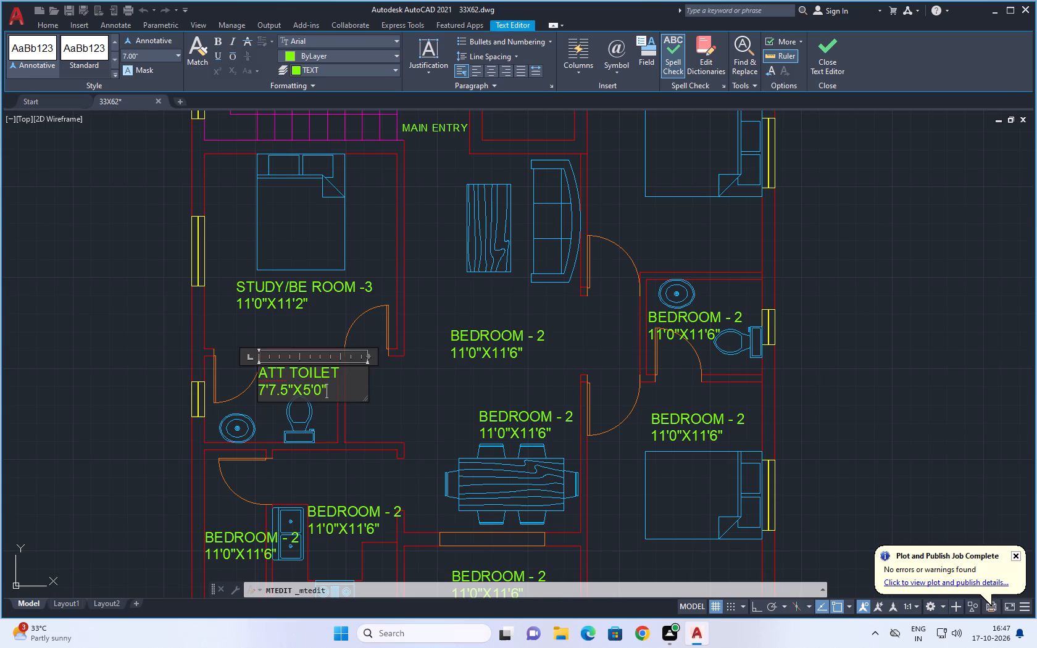
left_click(398, 398)
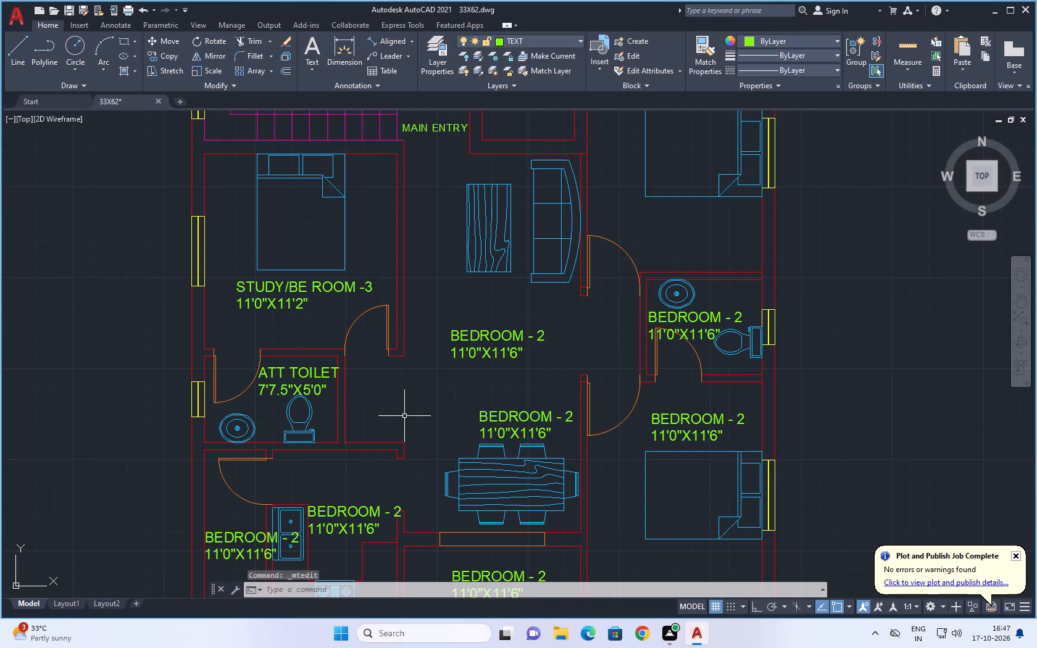
Nudge the ATT TOILET label slightly west so its text clears the toilet's east wall.
scroll(309, 391, "up", 1)
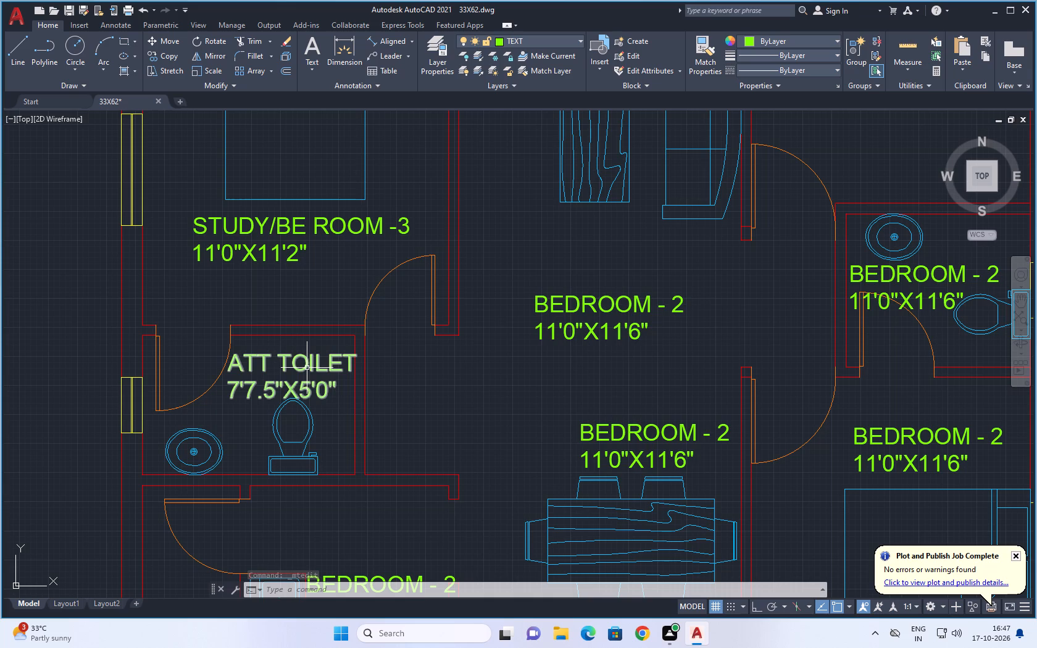
left_click(310, 376)
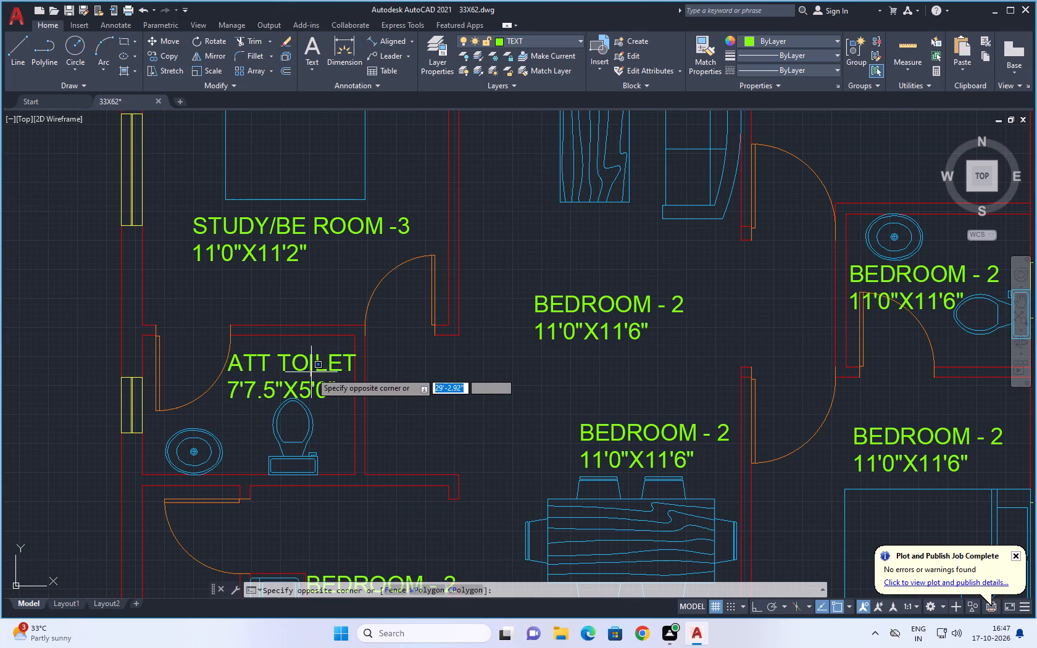
left_click(301, 370)
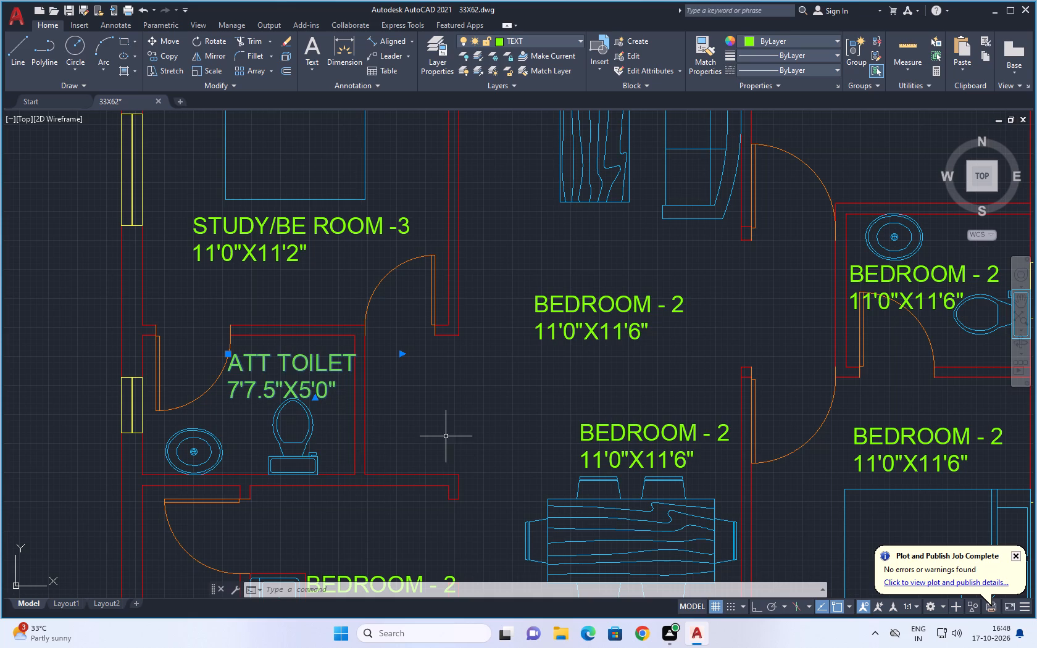
scroll(264, 363, "up", 1)
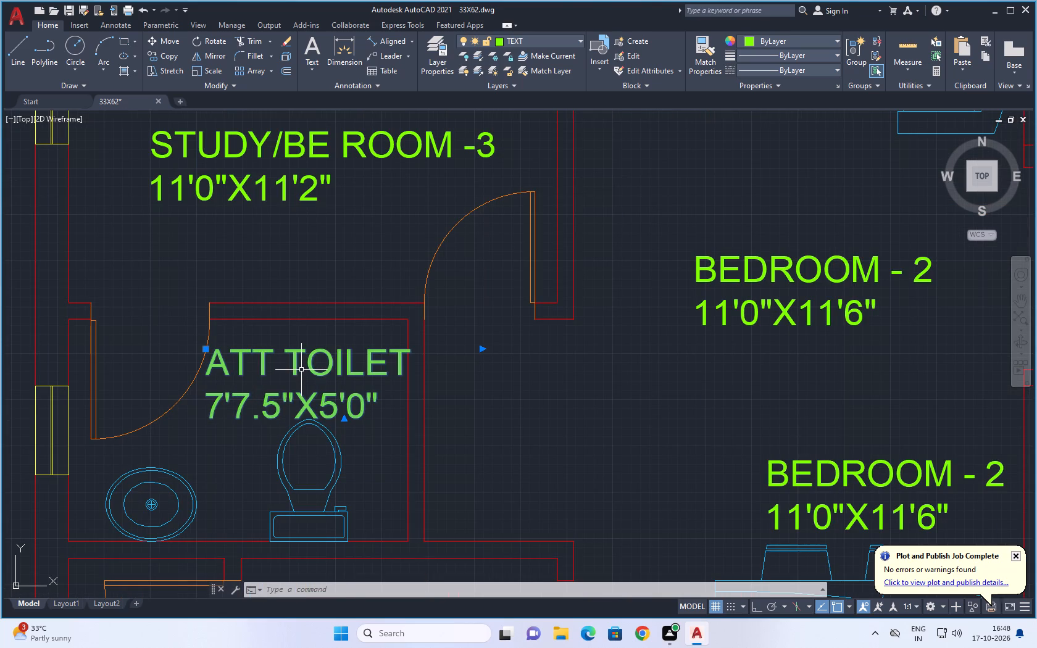
left_click_drag(301, 370, 291, 372)
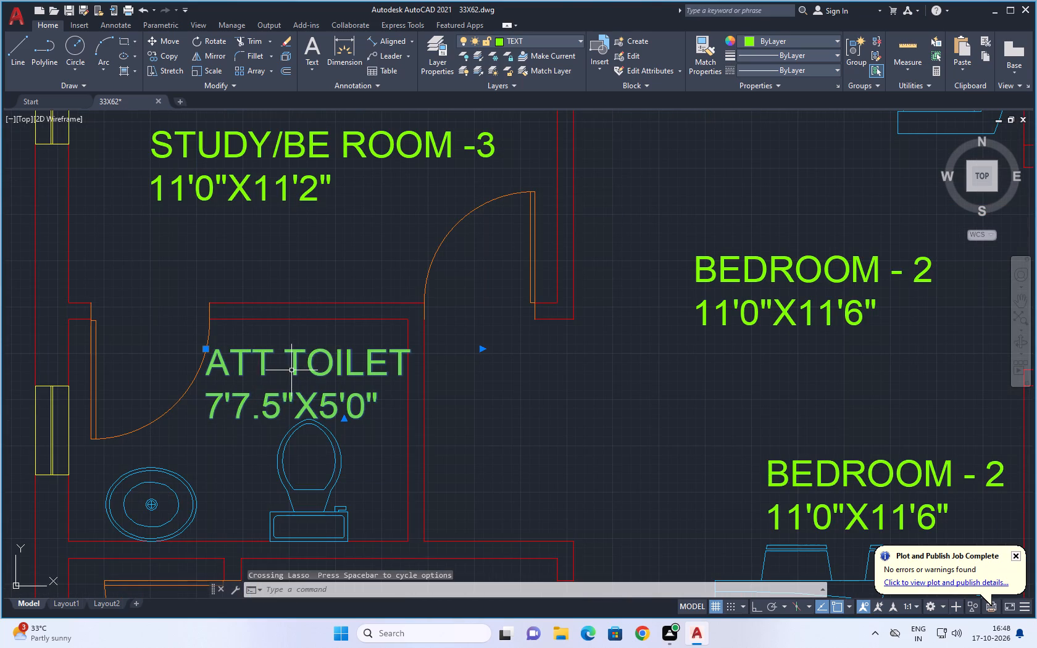
left_click(294, 369)
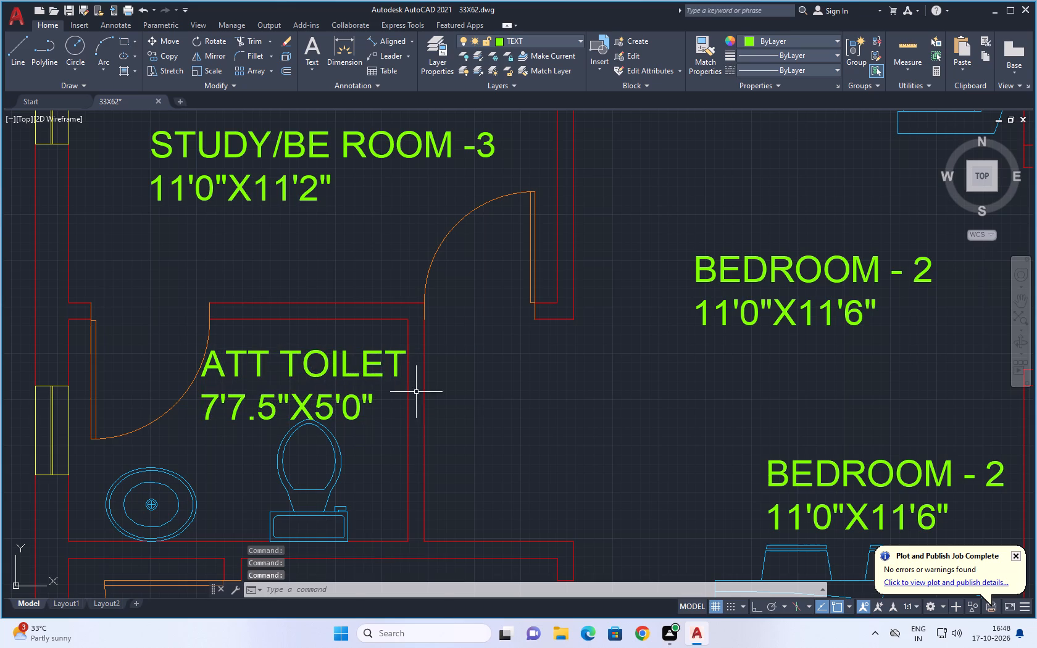
Replace the bedroom label in the narrow room west of the southern kitchen with "UTILITY" and 3'6"X9'6" on a second line.
scroll(424, 398, "down", 1)
middle_click_drag(456, 406, 438, 366)
scroll(355, 365, "up", 2)
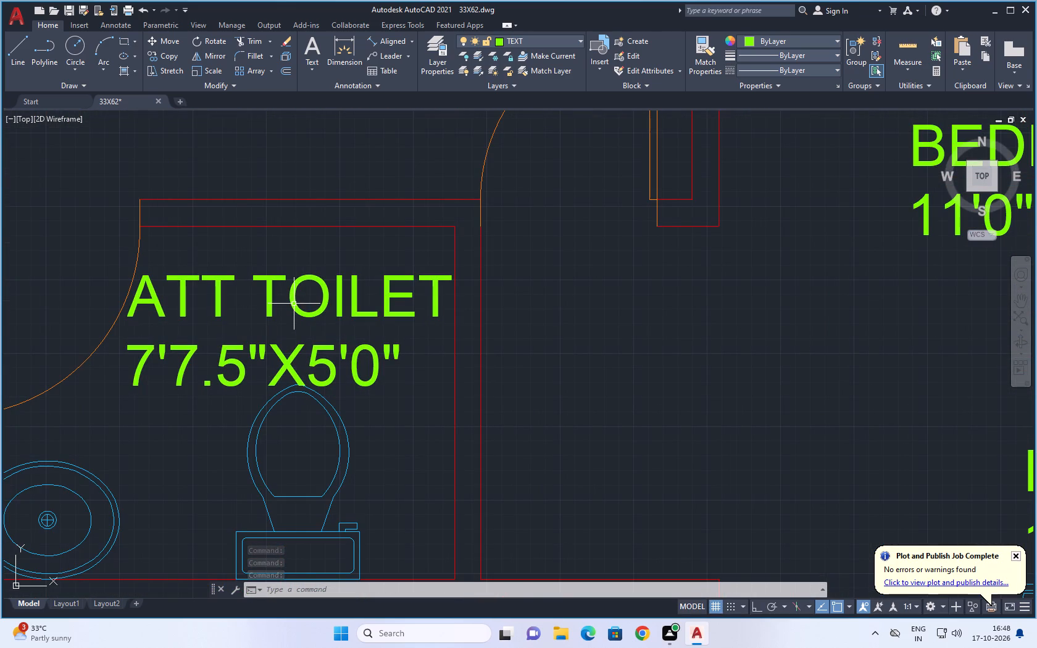
scroll(472, 378, "down", 2)
scroll(530, 411, "down", 1)
middle_click_drag(531, 404, 508, 266)
scroll(385, 410, "up", 1)
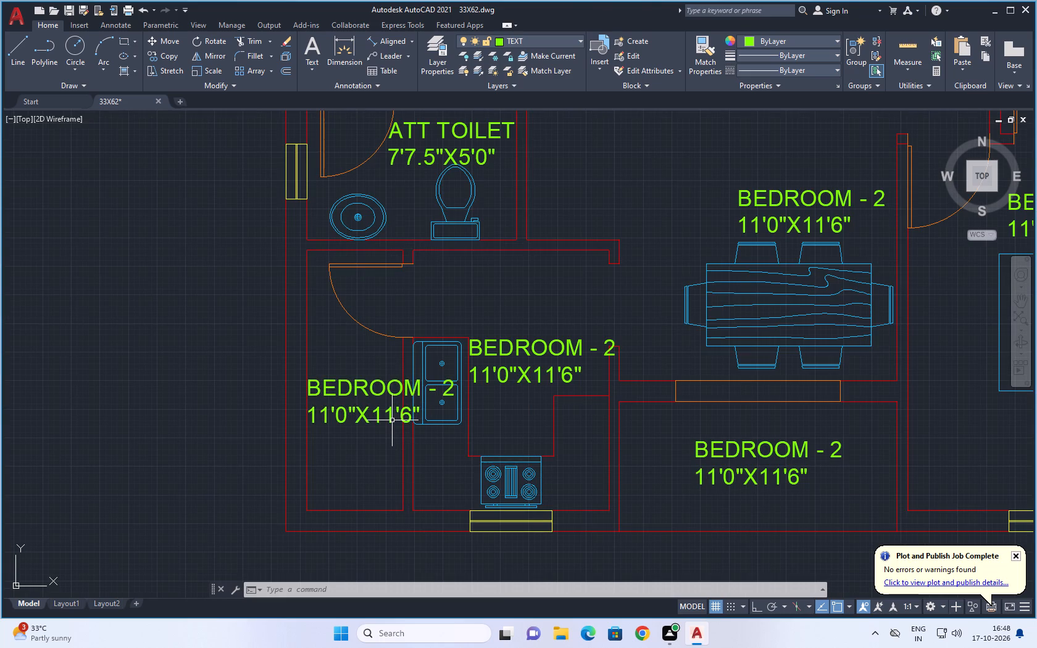
double_click(391, 420)
left_click(420, 422)
key("BackSpace")
key("BackSpace")
key("BackSpace")
key("BackSpace")
key("BackSpace")
key("BackSpace")
key("BackSpace")
key("BackSpace")
key("BackSpace")
key("BackSpace")
key("BackSpace")
key("BackSpace")
key("BackSpace")
key("BackSpace")
key("BackSpace")
key("BackSpace")
key("BackSpace")
key("BackSpace")
key("BackSpace")
key("BackSpace")
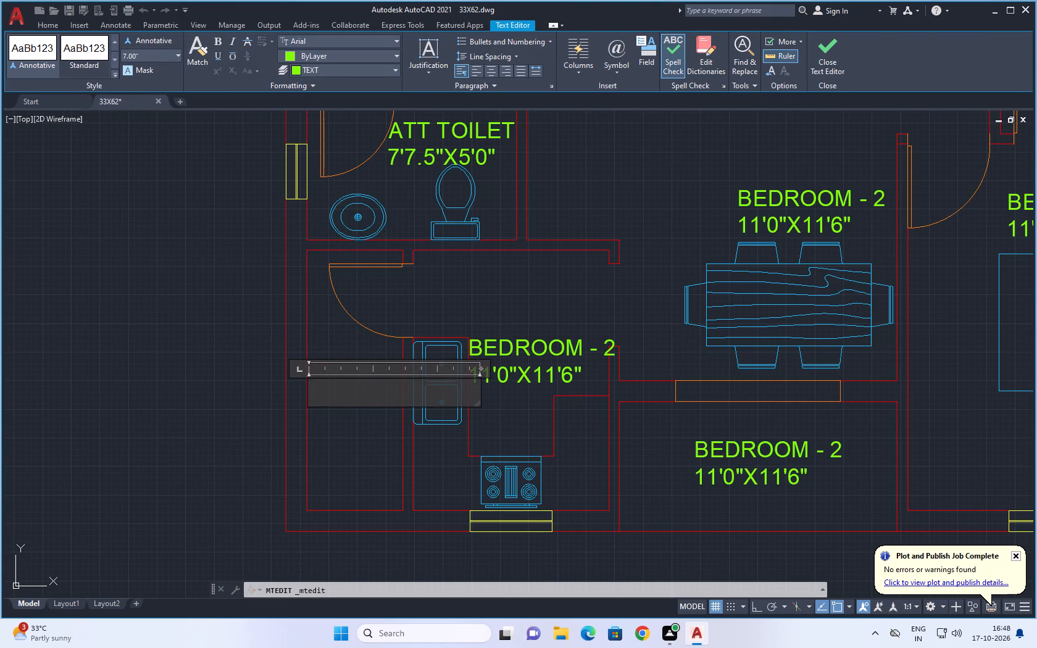
type("UTILITY")
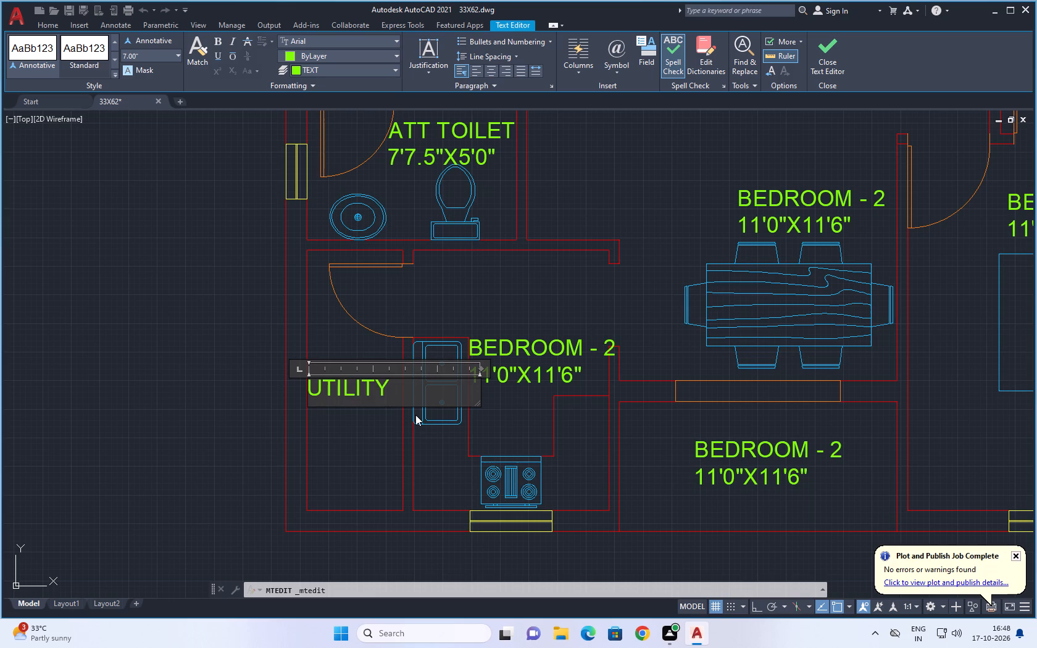
key("Return")
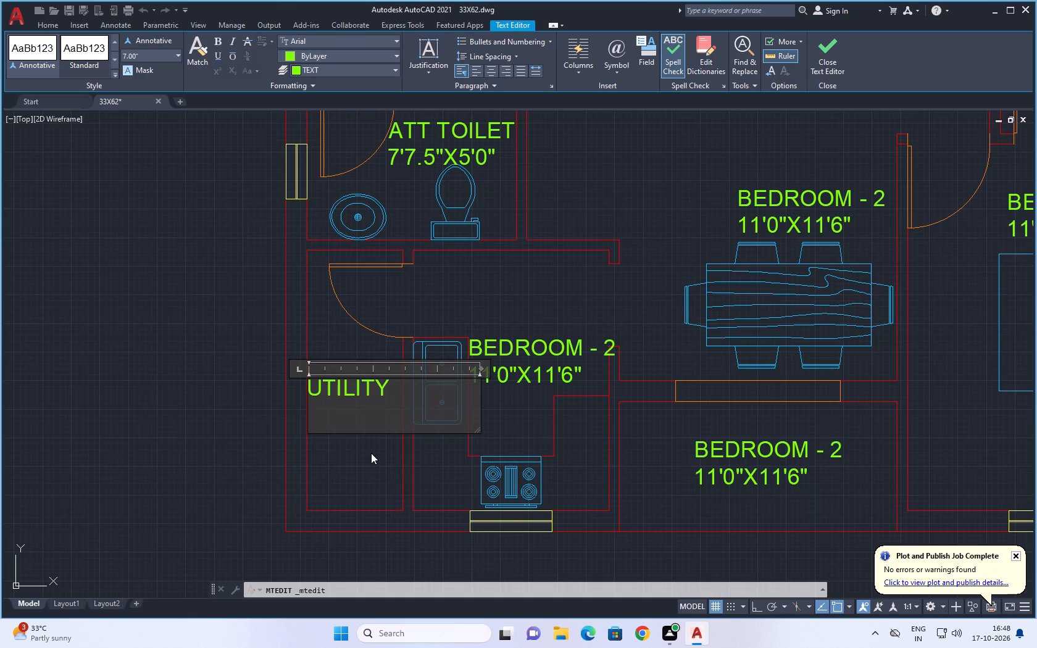
type("3'")
key("6")
key("shift+quotedbl")
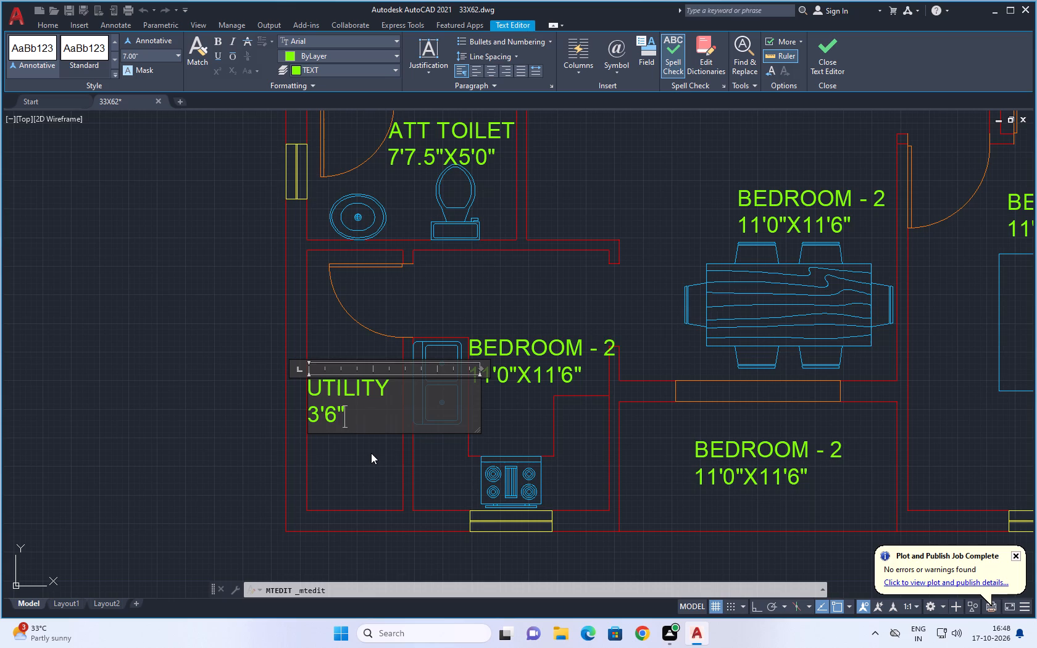
type("X9'")
key("6")
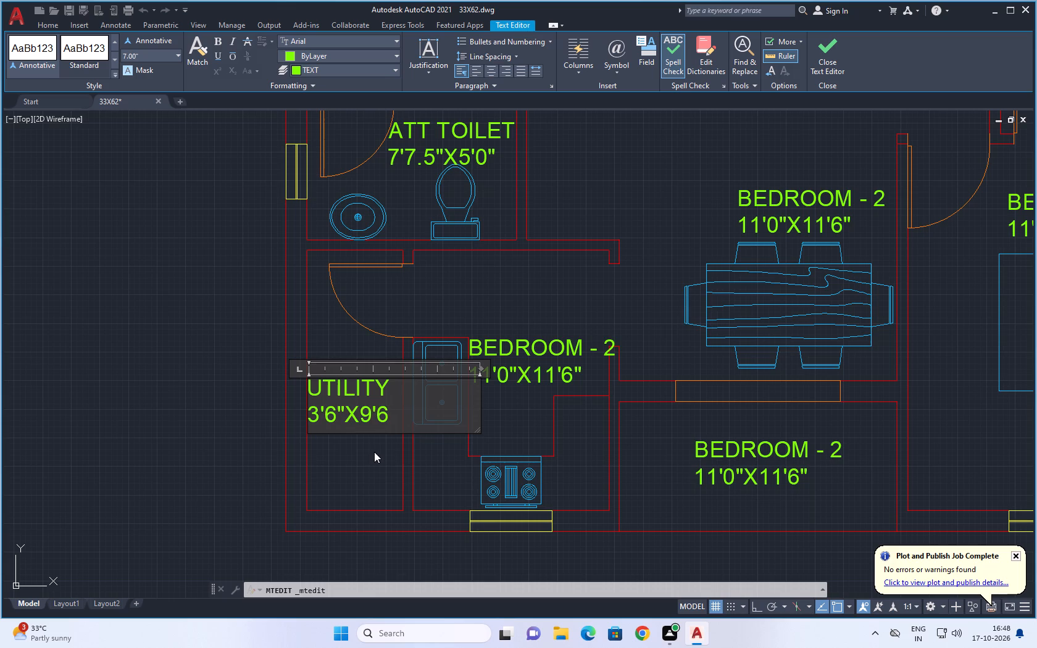
key("shift+quotedbl")
left_click(244, 315)
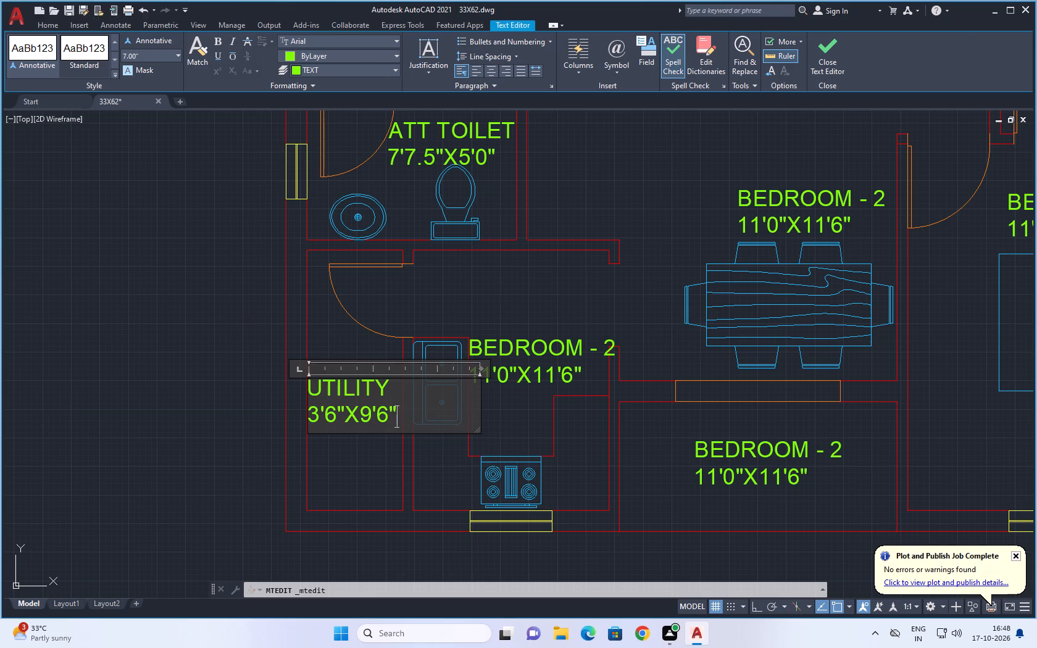
Replace the bedroom label between the sink and stove in the southern kitchen with "KITCHEN" and 7'10.5"X9'6" on a second line.
middle_click_drag(520, 415, 452, 382)
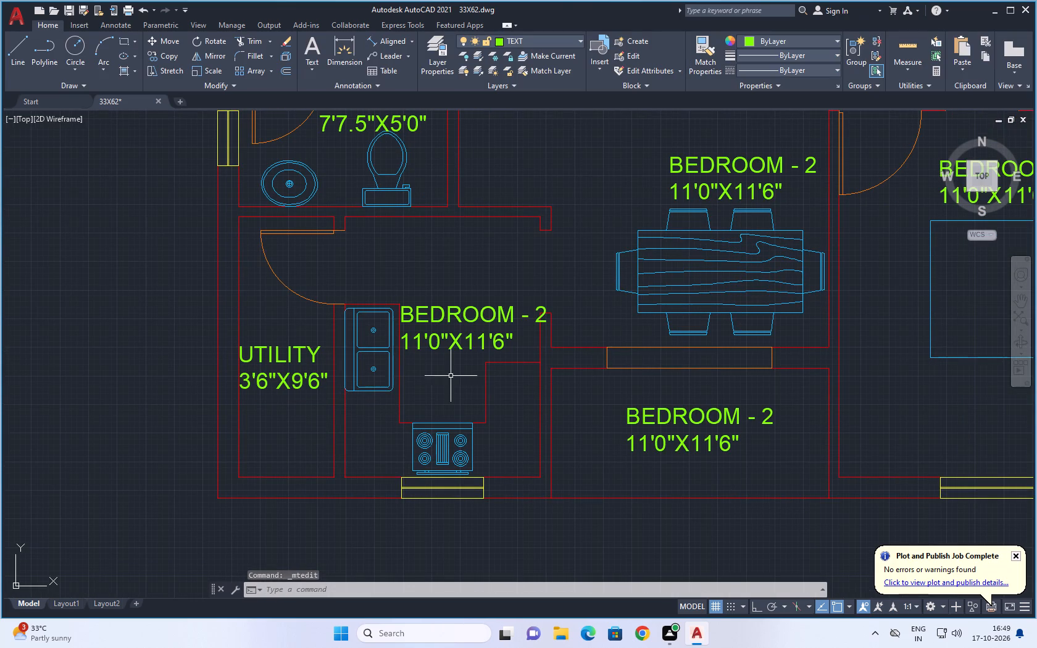
double_click(506, 344)
left_click(511, 343)
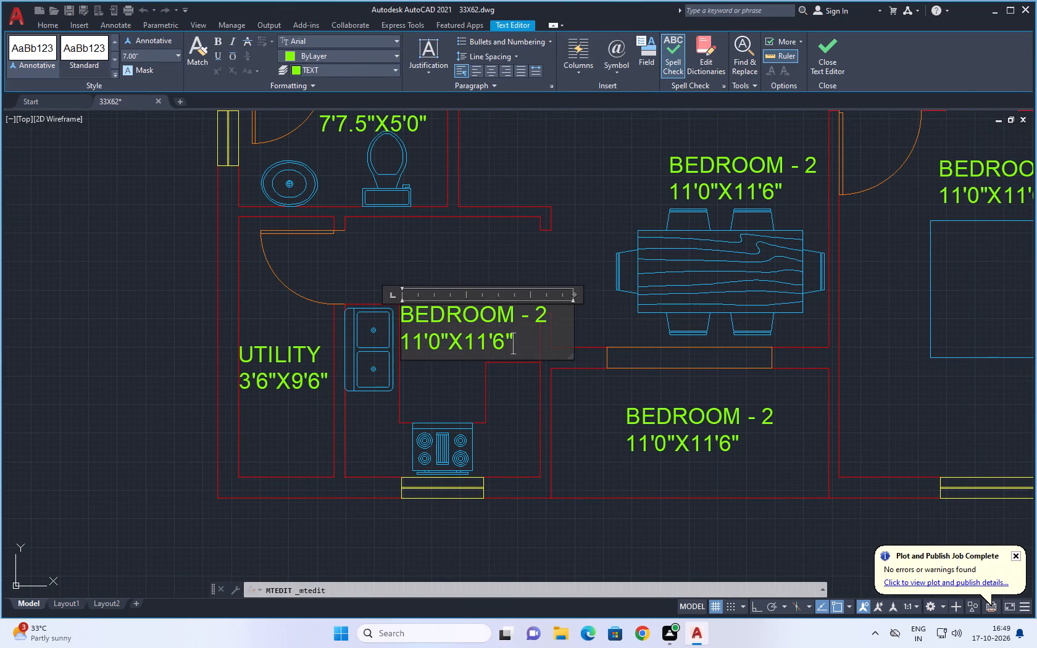
key("BackSpace")
key("BackSpace")
key("BackSpace")
key("BackSpace")
key("BackSpace")
key("BackSpace")
key("BackSpace")
key("BackSpace")
key("BackSpace")
key("BackSpace")
key("BackSpace")
key("BackSpace")
key("BackSpace")
key("BackSpace")
key("BackSpace")
key("BackSpace")
key("BackSpace")
key("BackSpace")
key("BackSpace")
key("BackSpace")
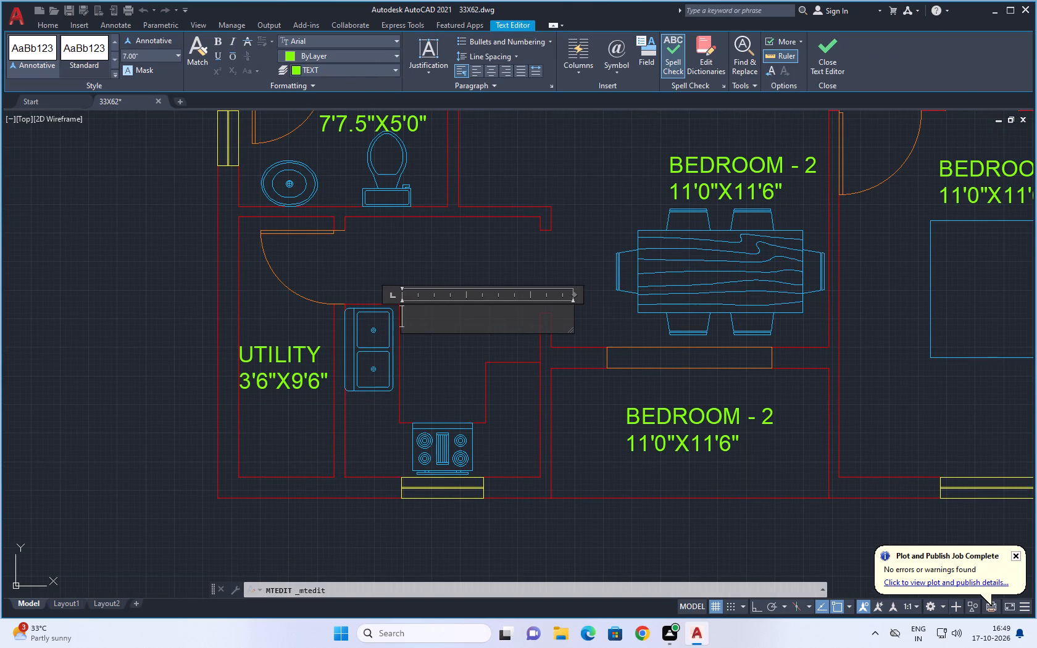
key("BackSpace")
type("KIY")
key("BackSpace")
type("TCHEN")
key("Return")
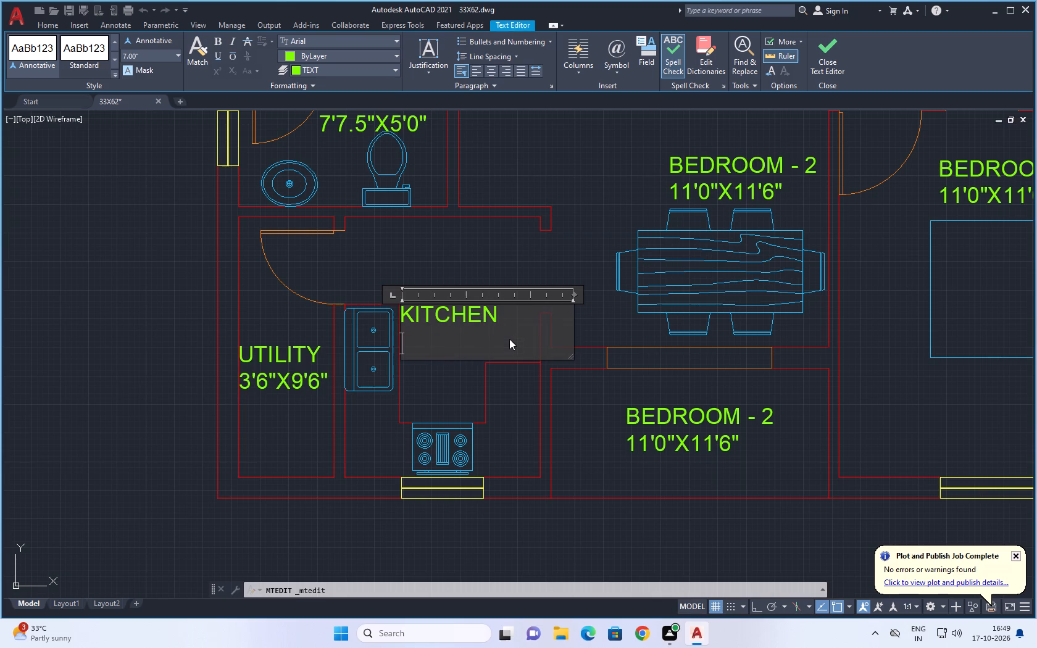
key("7")
key("apostrophe")
type("10.5")
key("shift+quotedbl")
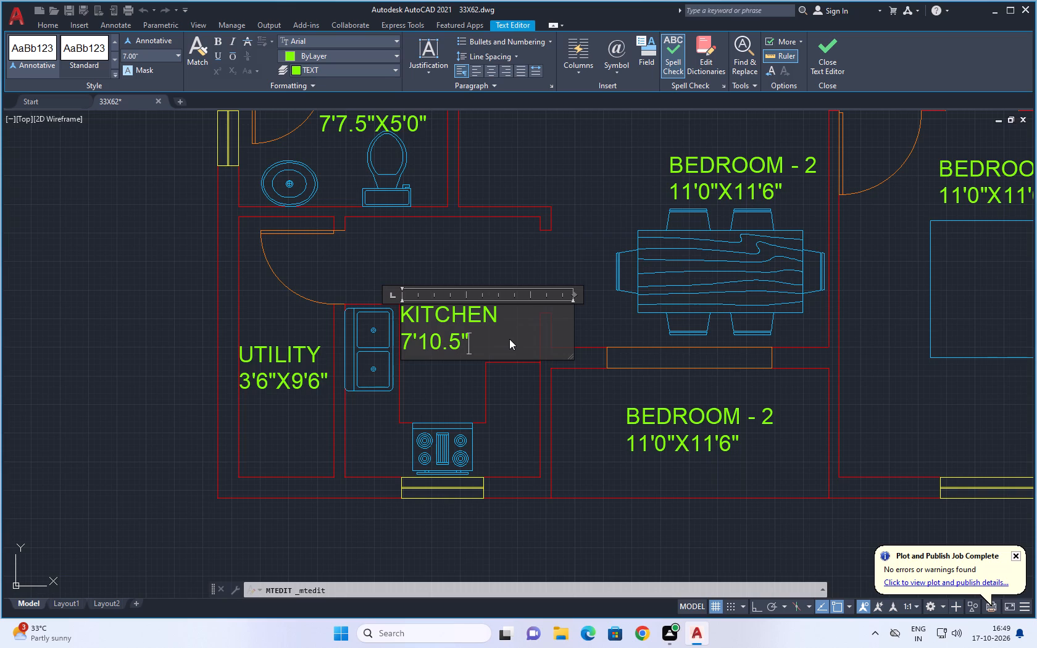
type("X9'6")
key("shift+quotedbl")
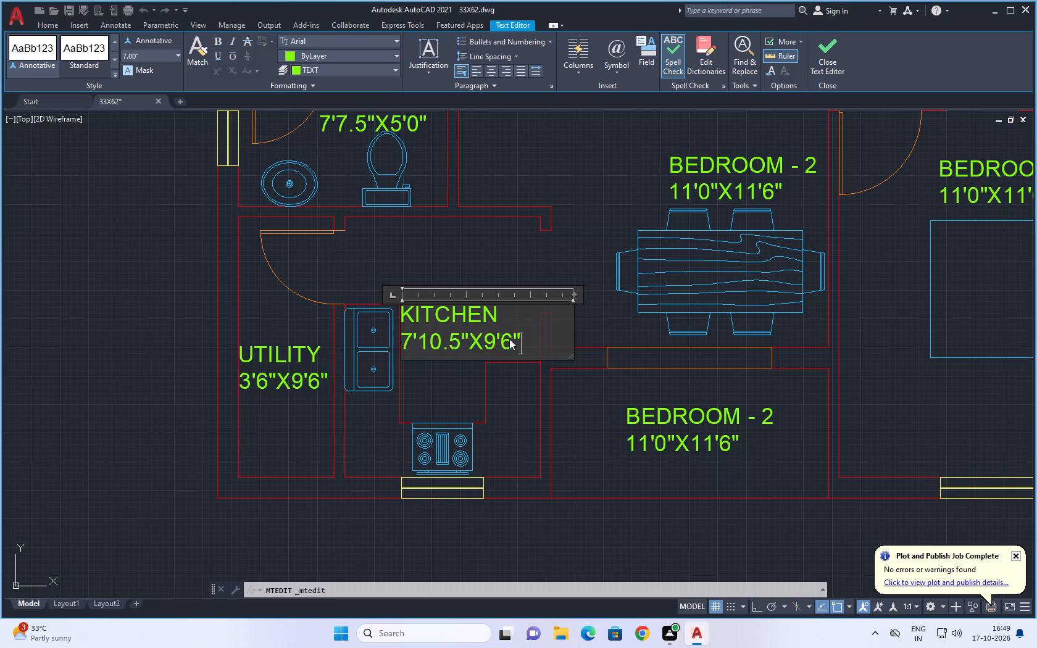
left_click(443, 264)
Replace the bedroom label in the space south of the dining table with "BALCONY" and 10'1.5"X4'0" on a second line.
scroll(483, 284, "down", 1)
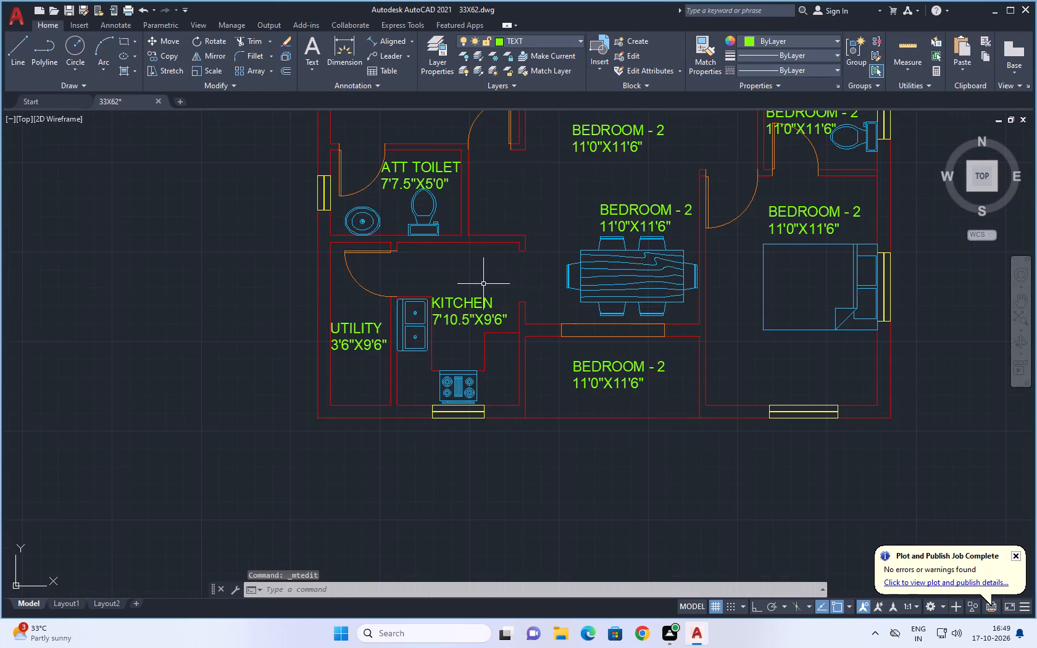
scroll(488, 278, "down", 3)
scroll(487, 147, "up", 3)
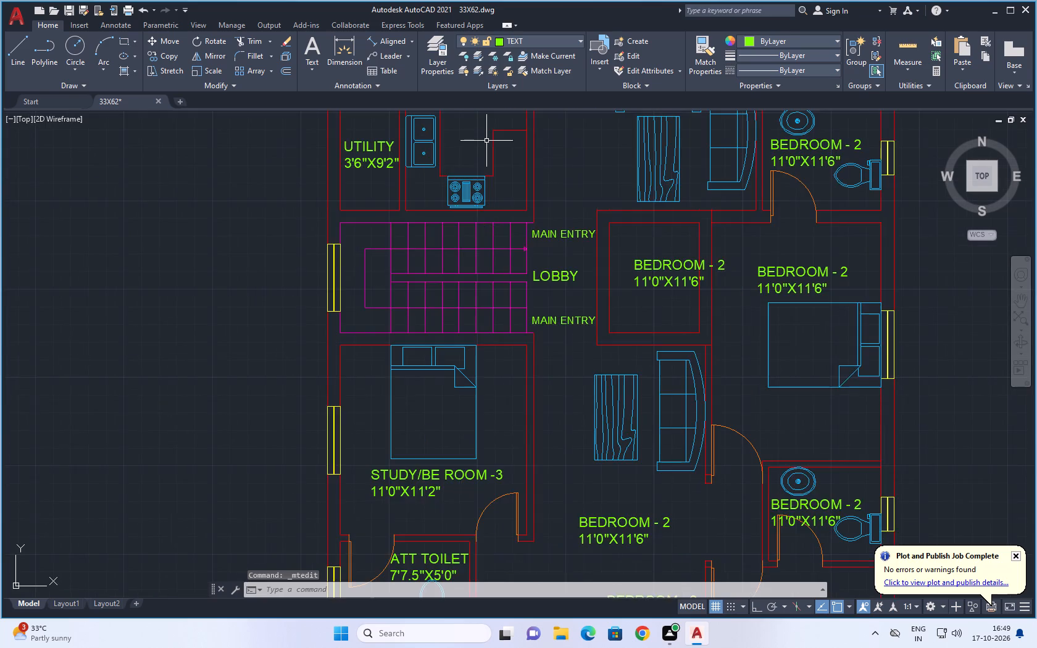
scroll(486, 144, "down", 1)
middle_click_drag(486, 149, 484, 172)
scroll(486, 153, "down", 1)
scroll(526, 225, "up", 1)
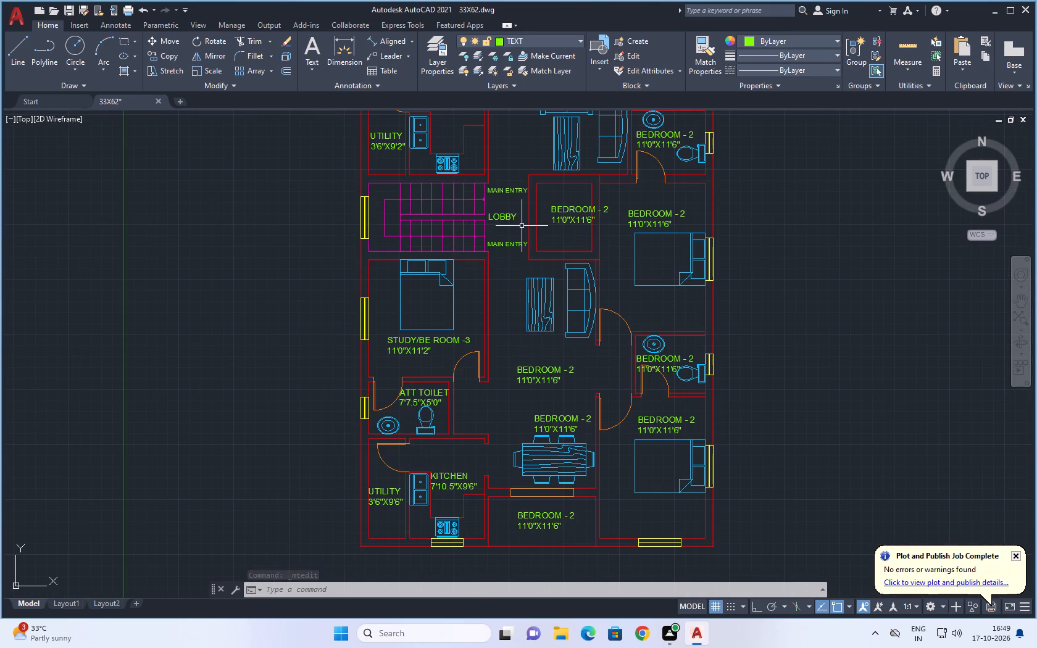
middle_click_drag(510, 246, 450, 255)
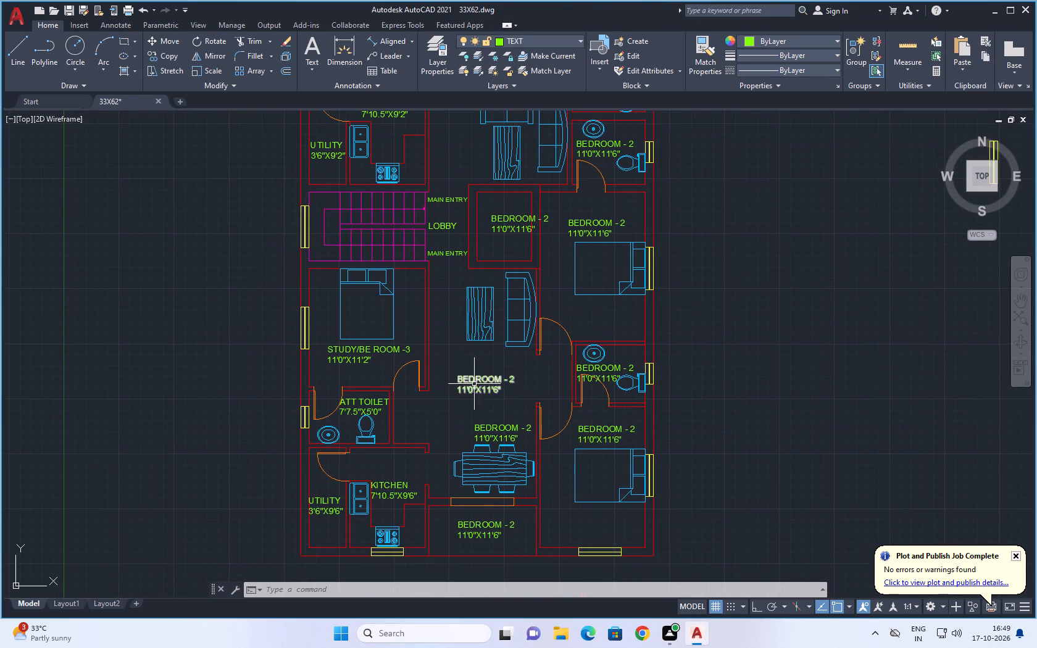
scroll(469, 409, "up", 1)
middle_click_drag(468, 410, 429, 278)
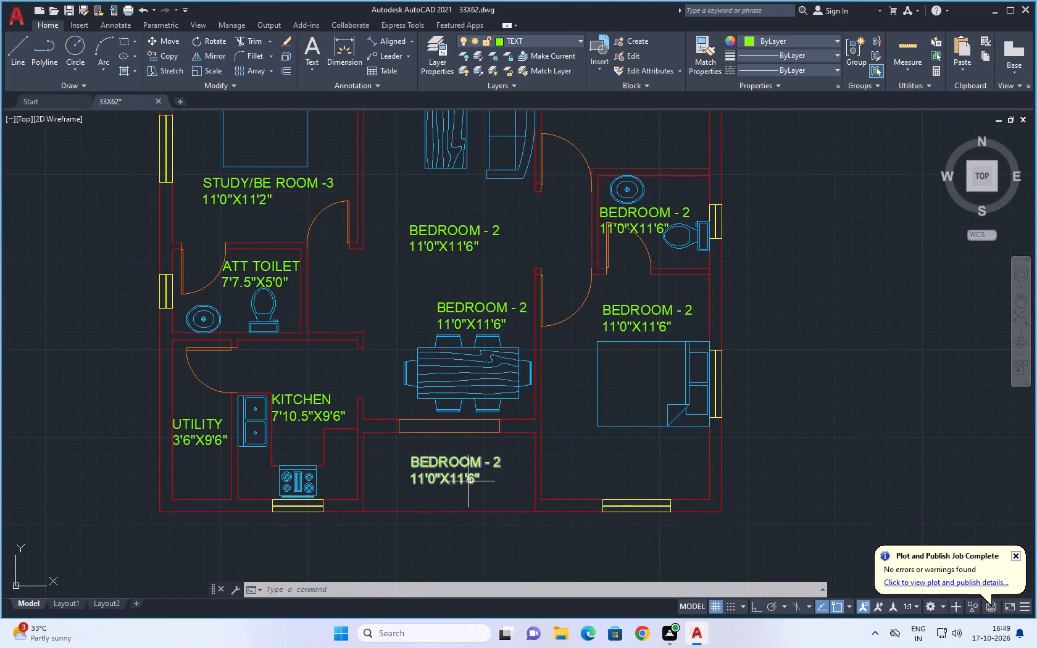
double_click(472, 481)
left_click(485, 484)
key("BackSpace")
key("BackSpace")
key("BackSpace")
key("BackSpace")
key("BackSpace")
key("BackSpace")
key("BackSpace")
key("BackSpace")
key("BackSpace")
key("BackSpace")
key("BackSpace")
key("BackSpace")
key("BackSpace")
key("BackSpace")
key("BackSpace")
key("BackSpace")
key("BackSpace")
key("BackSpace")
key("BackSpace")
key("BackSpace")
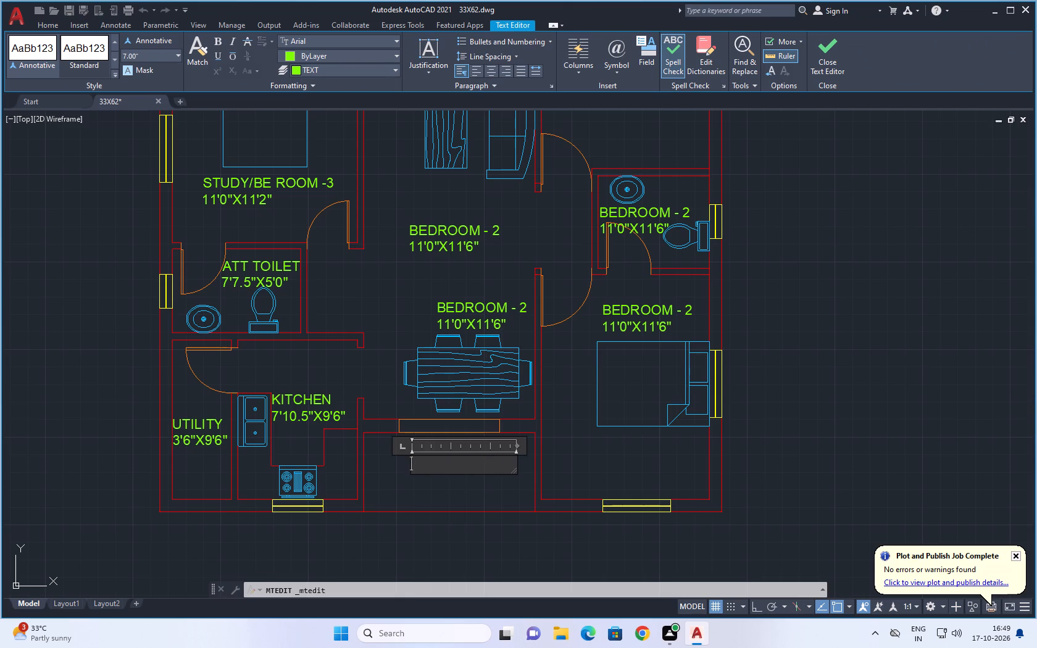
type("BALCONY")
key("Return")
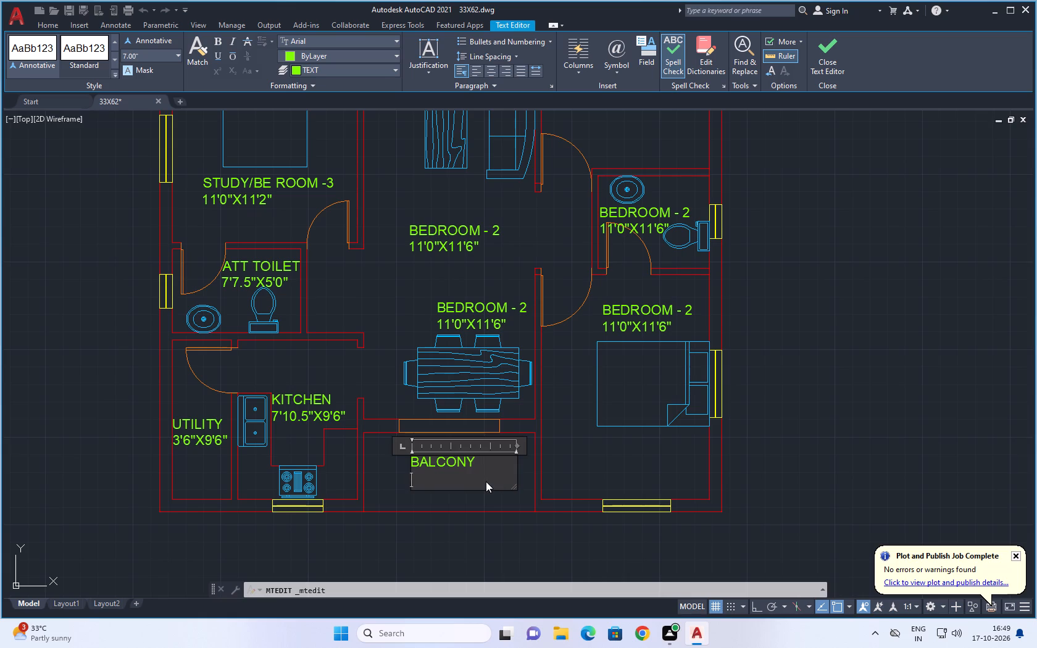
type("10'")
type("1.5")
key("shift+quotedbl")
key("x")
type("4'0")
key("shift+quotedbl")
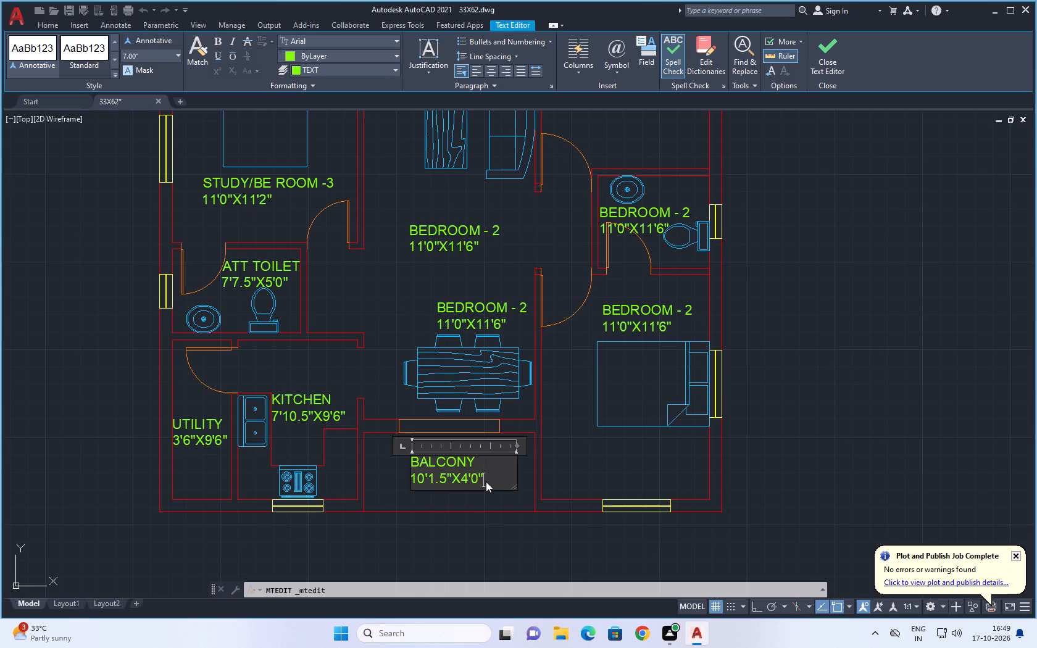
left_click(473, 531)
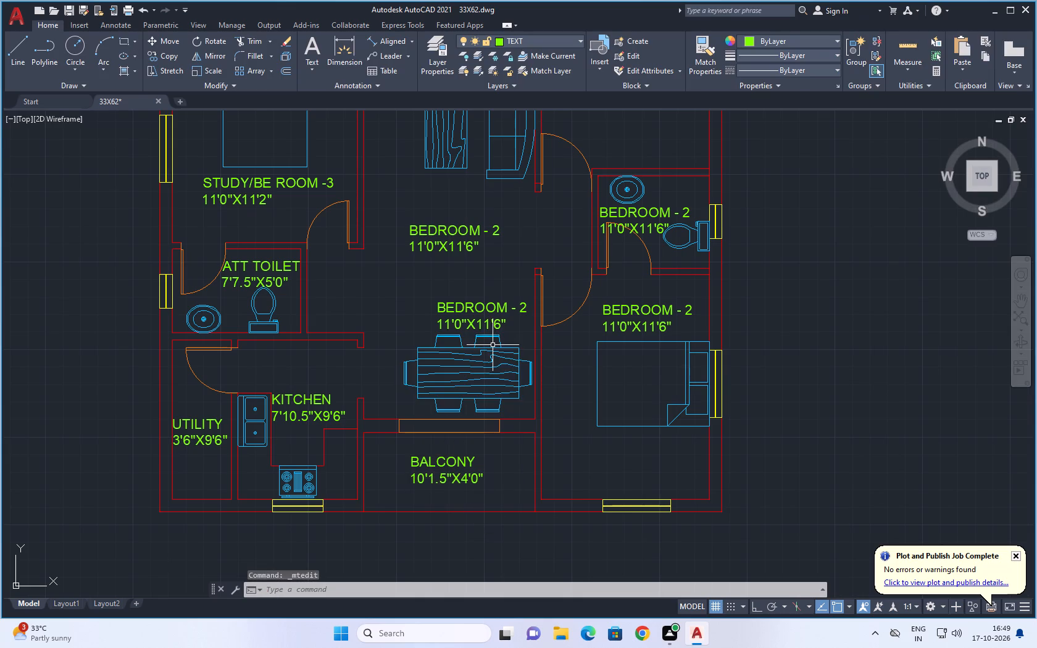
Replace the bedroom label just north of the dining table with "DINING".
double_click(495, 324)
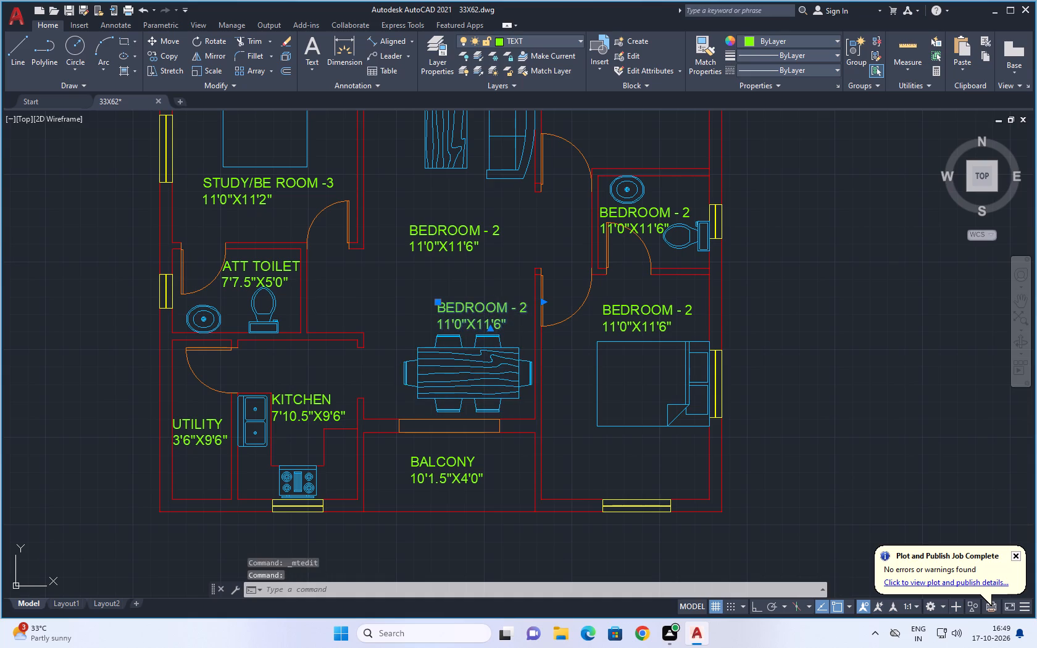
left_click(526, 324)
key("BackSpace")
key("BackSpace")
key("BackSpace")
key("BackSpace")
key("BackSpace")
key("BackSpace")
key("BackSpace")
key("BackSpace")
key("BackSpace")
key("BackSpace")
key("BackSpace")
key("BackSpace")
key("BackSpace")
key("BackSpace")
key("BackSpace")
key("BackSpace")
key("BackSpace")
key("BackSpace")
key("BackSpace")
key("BackSpace")
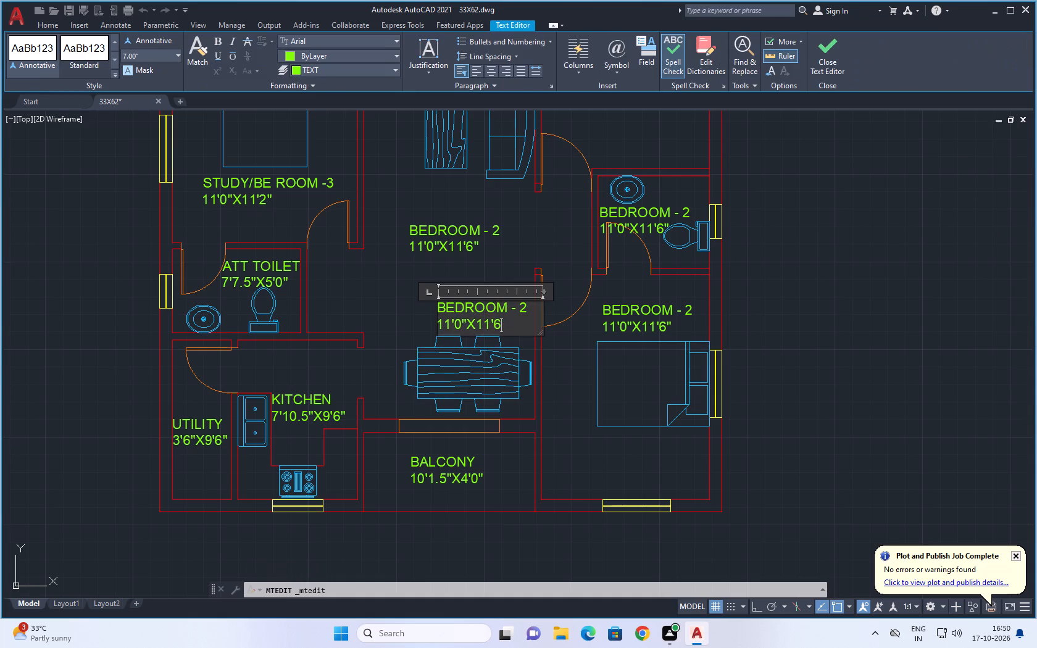
type("DINING")
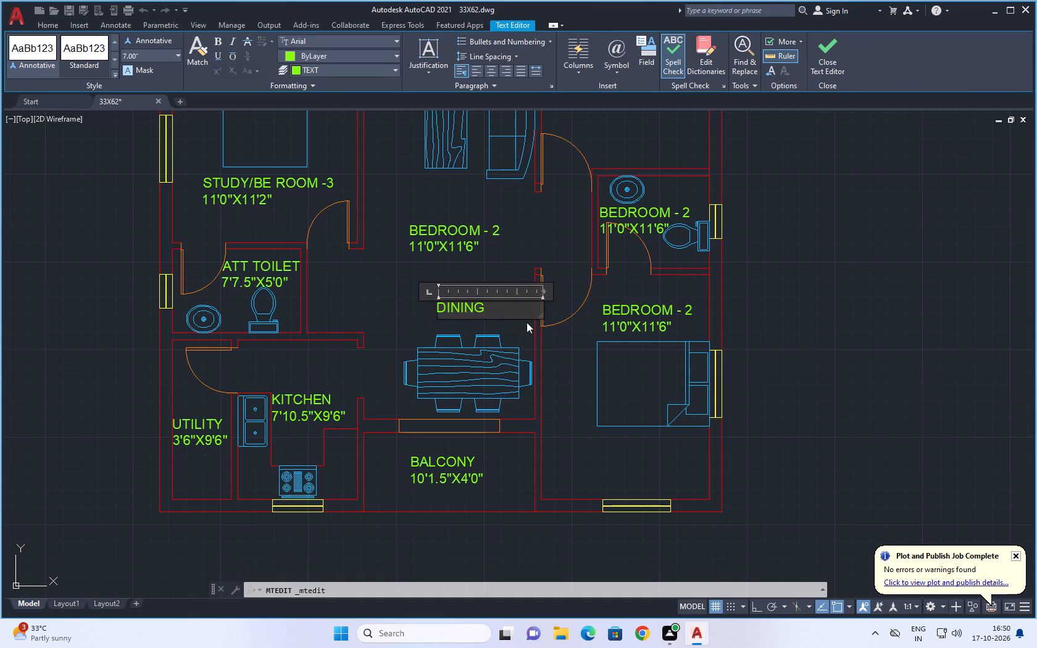
left_click(381, 285)
Nudge the DINING label slightly south, closer to the dining table.
left_click(459, 311)
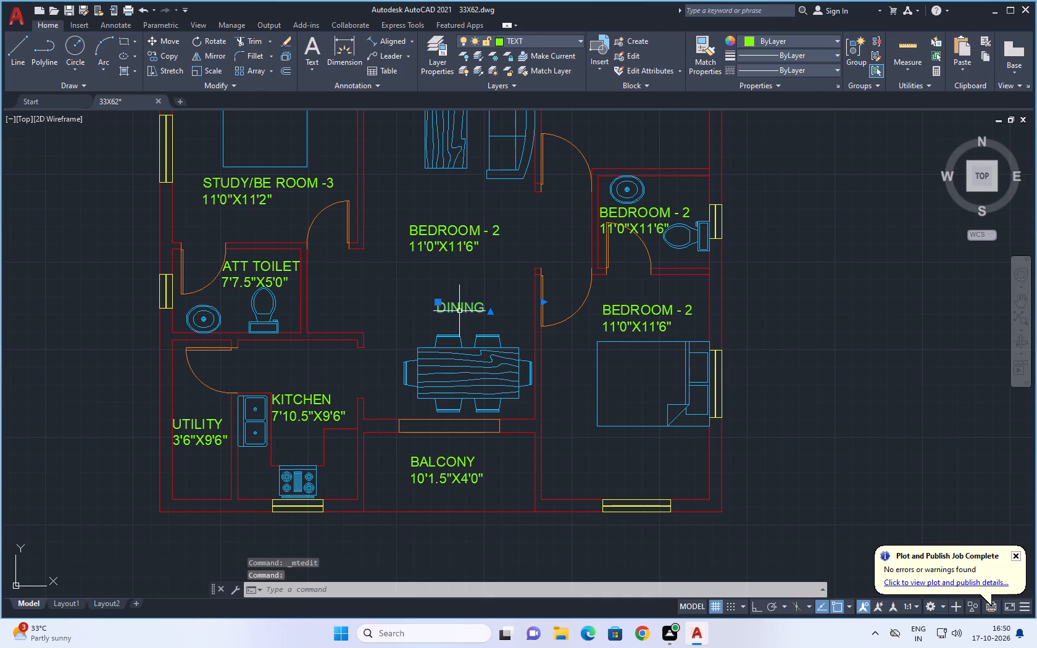
left_click_drag(461, 307, 463, 317)
Replace the bedroom label north of DINING with "FLAT - A", "LIVING + DINING" and 10'1.5"X22'5" on three lines, widening its text box slightly.
scroll(436, 295, "up", 1)
middle_click_drag(447, 281, 430, 346)
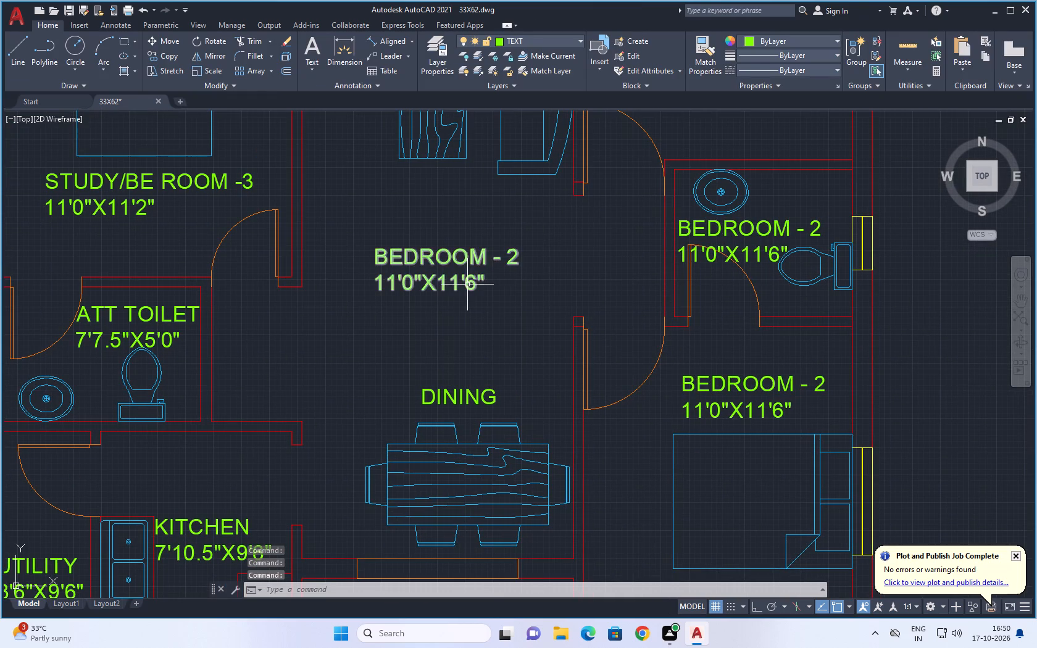
double_click(468, 284)
left_click(487, 284)
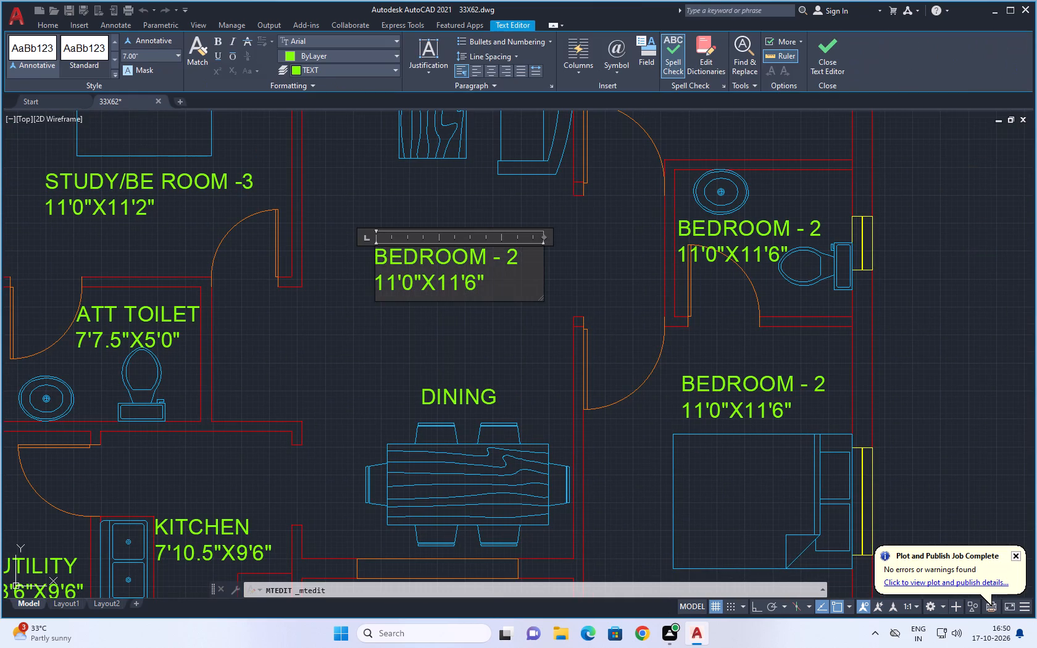
key("BackSpace")
key("BackSpace")
key("BackSpace")
key("BackSpace")
key("BackSpace")
key("BackSpace")
key("BackSpace")
key("BackSpace")
key("BackSpace")
key("BackSpace")
key("BackSpace")
key("BackSpace")
key("BackSpace")
key("BackSpace")
key("BackSpace")
key("BackSpace")
key("BackSpace")
key("BackSpace")
key("BackSpace")
key("BackSpace")
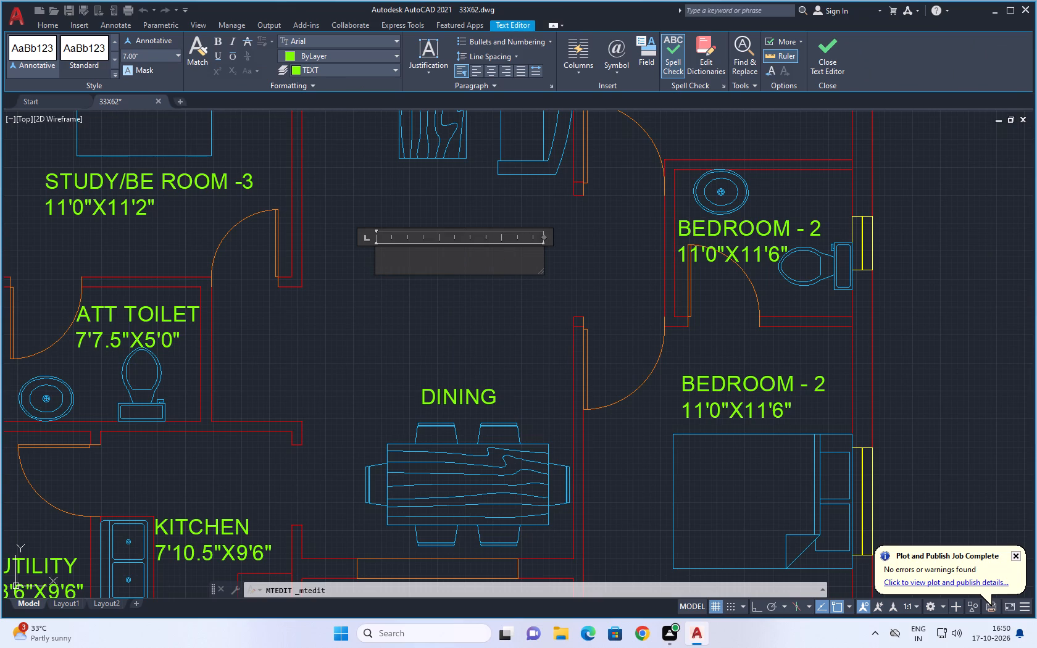
type("FLAT")
key("space")
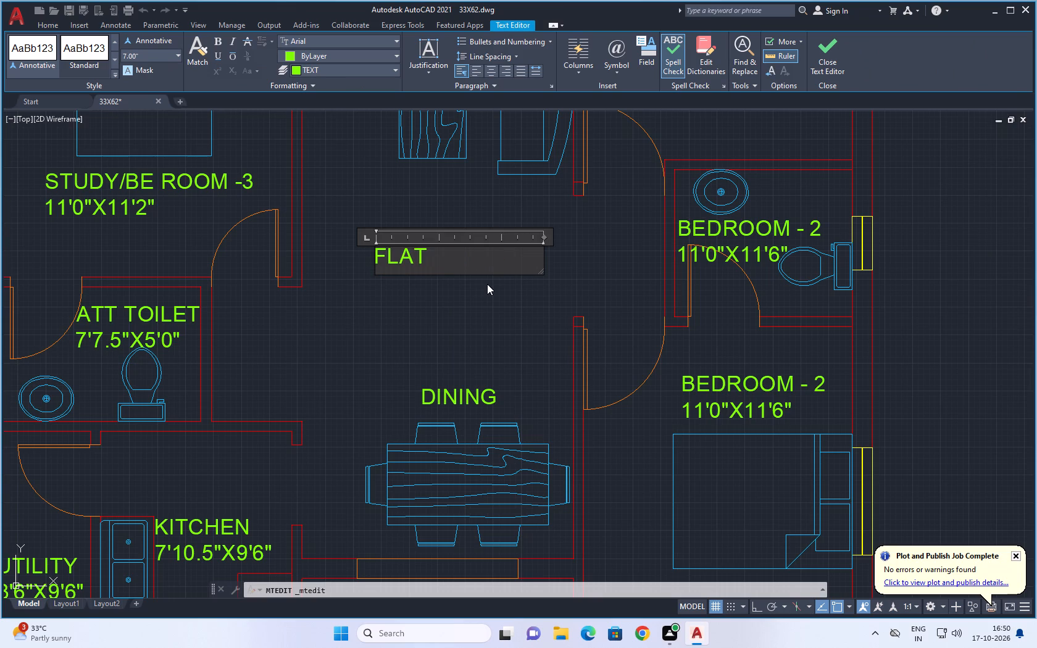
type("- A")
key("Return")
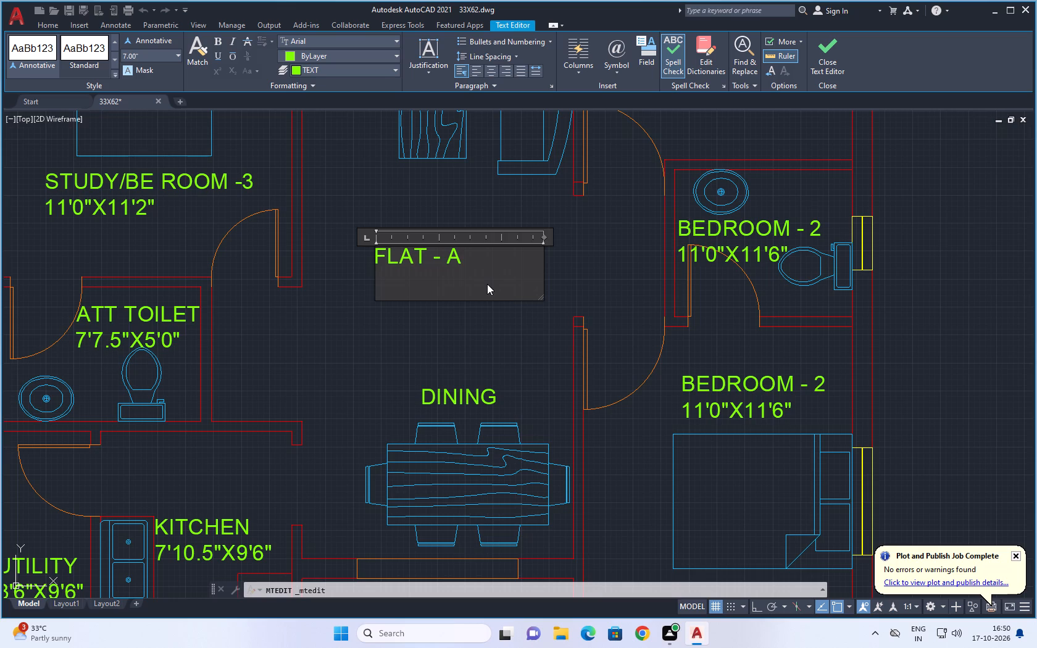
type("LIVING")
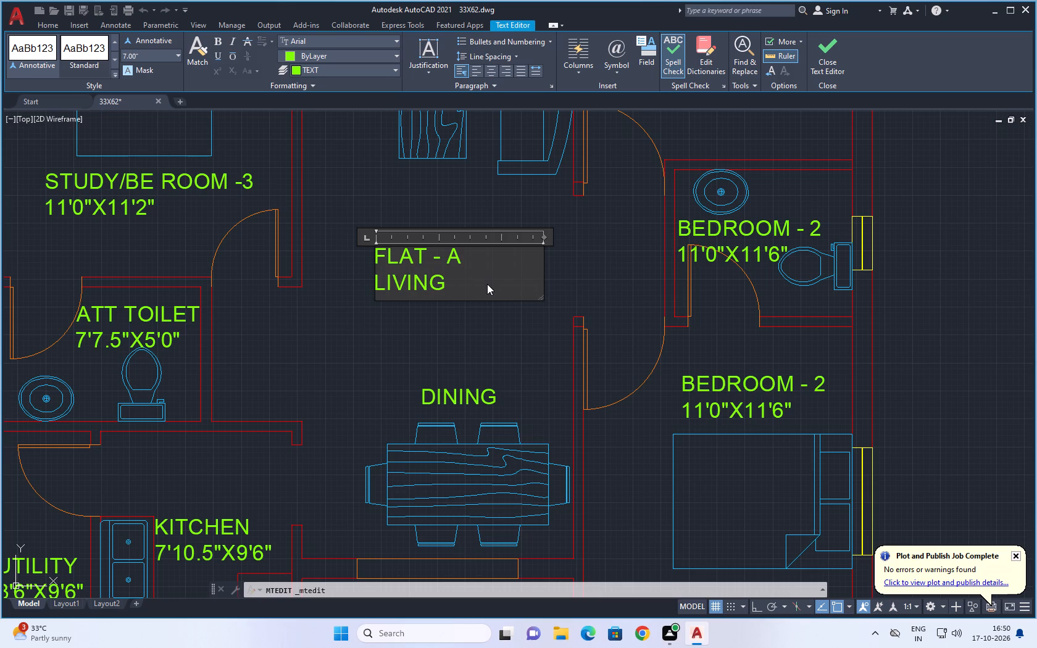
key("space")
type("+")
key("space")
type("DINING")
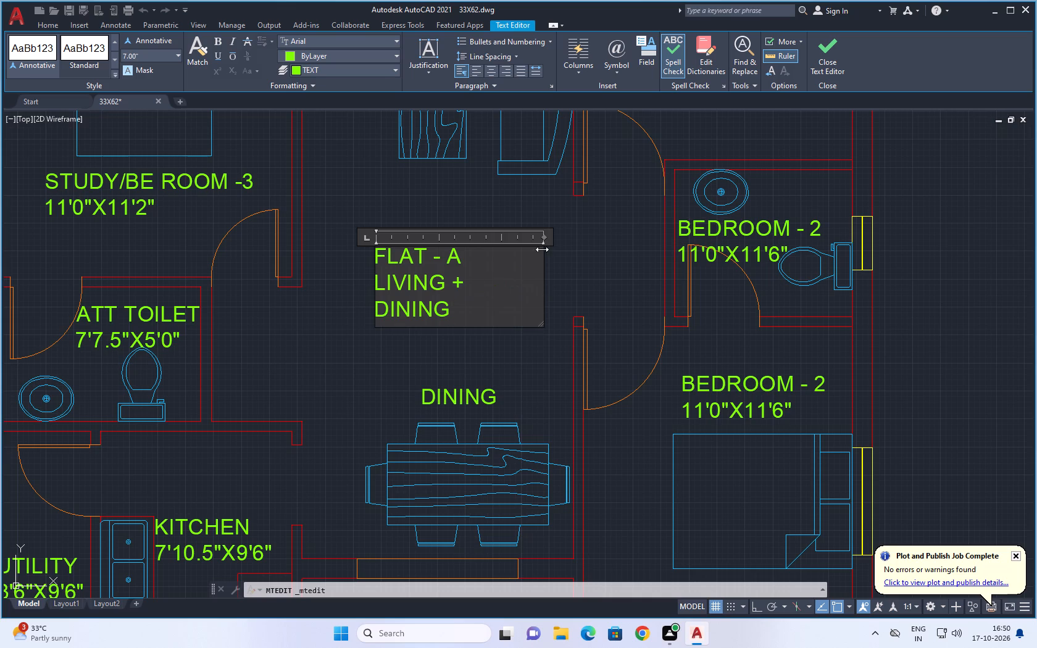
left_click_drag(546, 237, 554, 236)
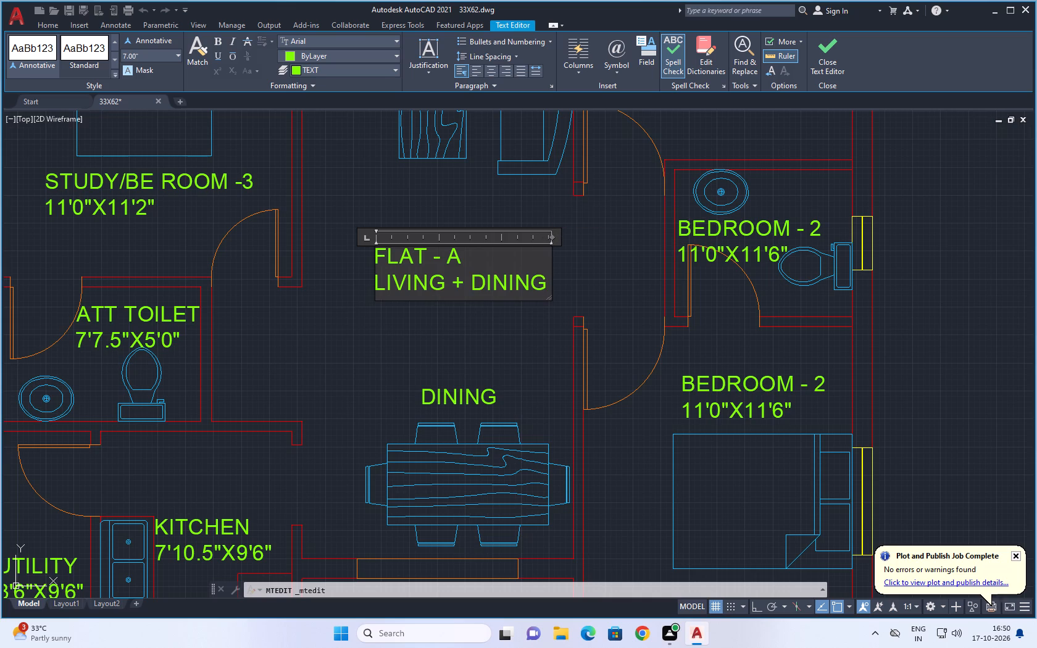
key("Return")
type("10'")
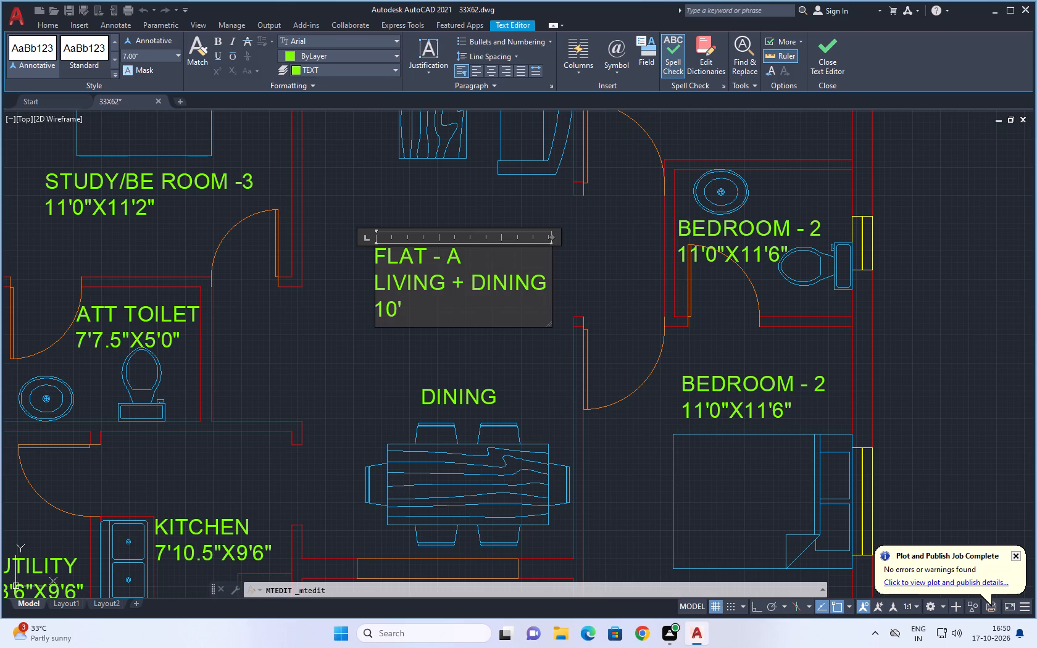
type("1.5")
type("\"X")
type("22'5")
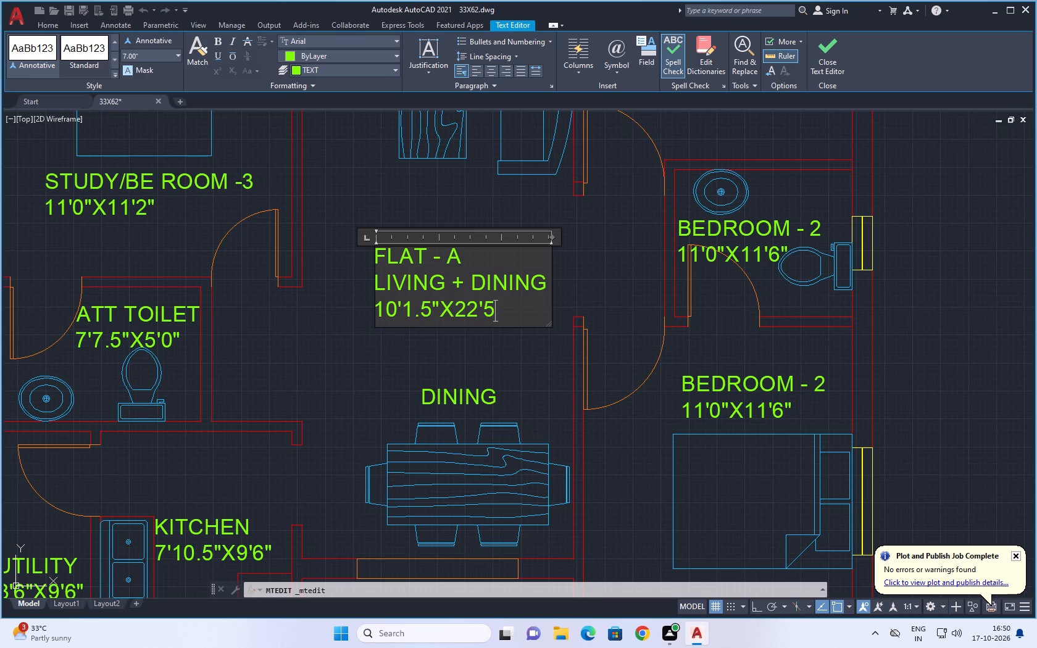
key("shift+quotedbl")
left_click(370, 363)
Renumber the bedroom label above the bed southeast of the DINING label so its first line reads "BEDROOM - 1".
scroll(582, 276, "down", 1)
middle_click_drag(568, 268, 501, 355)
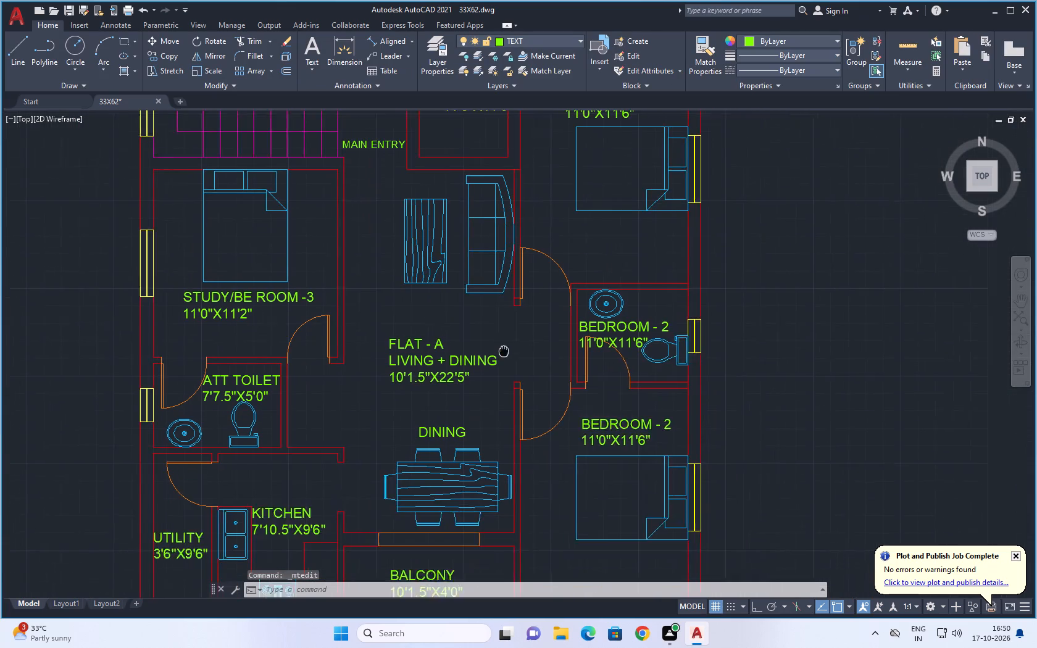
middle_click_drag(501, 355, 486, 378)
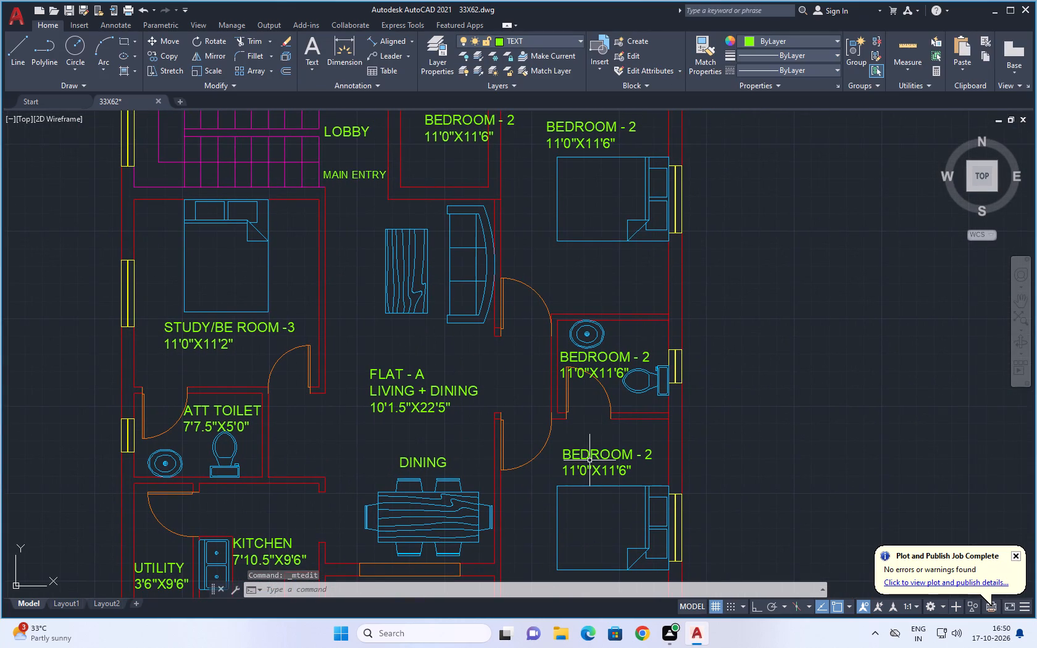
middle_click_drag(589, 458, 570, 378)
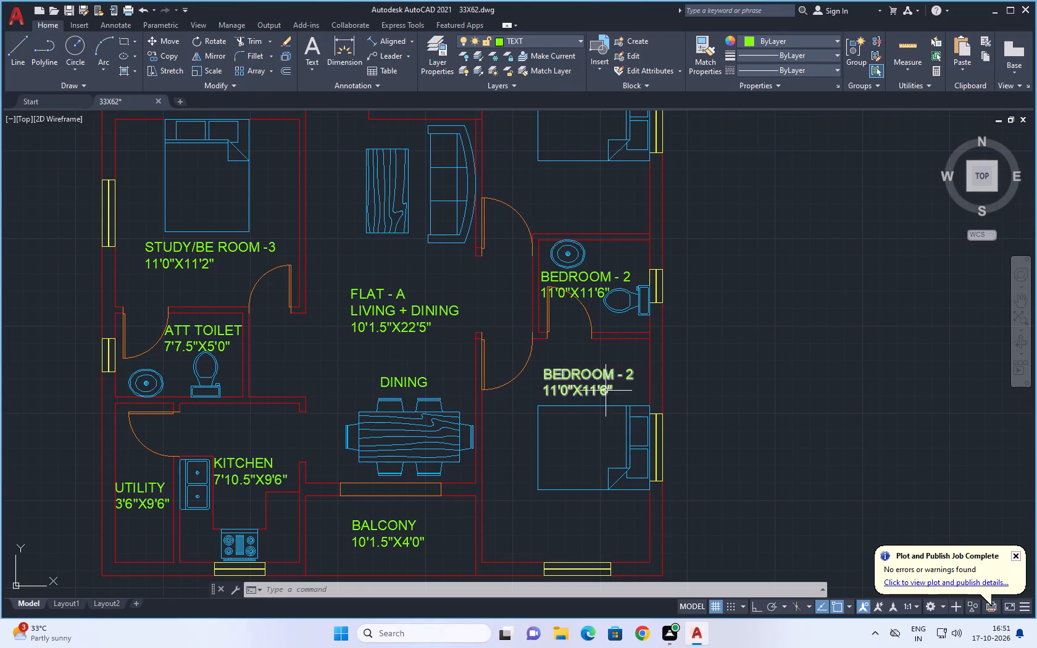
middle_click_drag(623, 384, 614, 347)
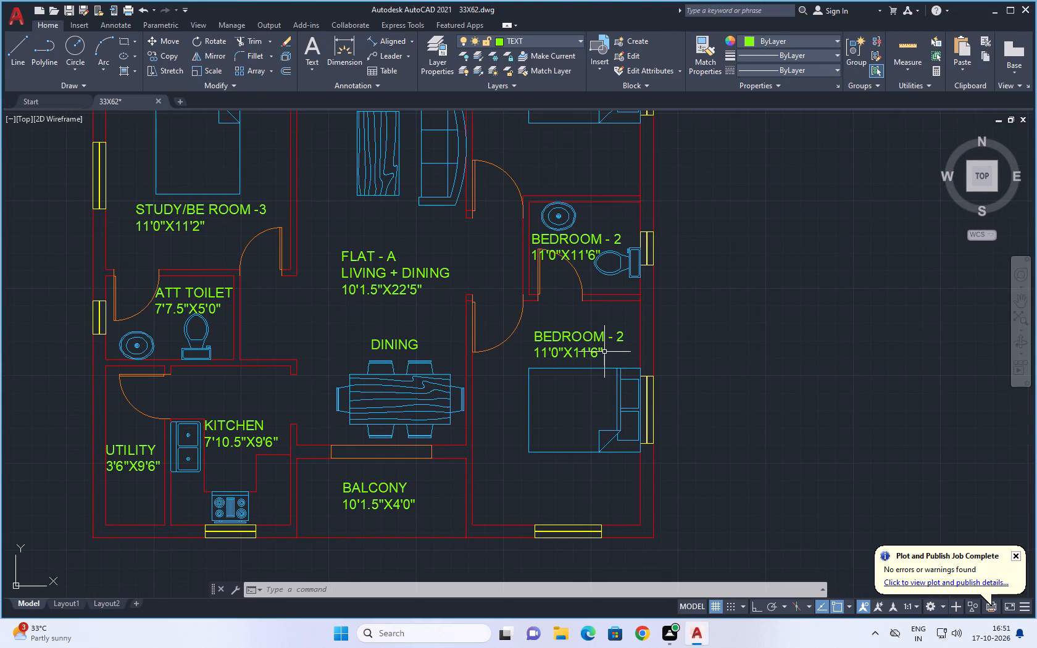
scroll(607, 357, "up", 1)
middle_click_drag(607, 351, 598, 307)
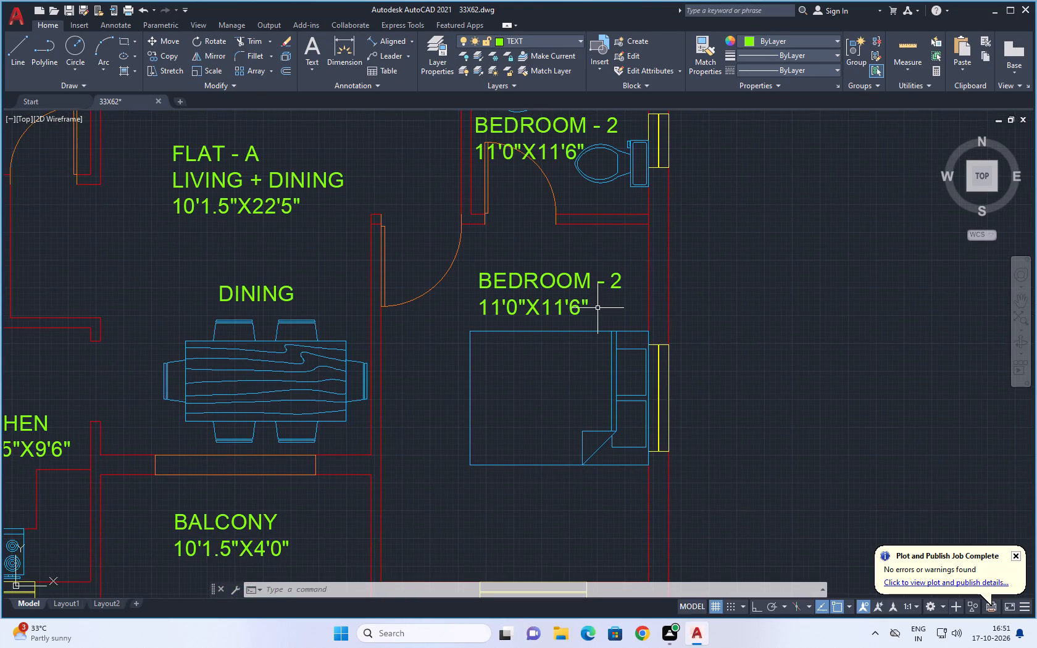
scroll(591, 312, "up", 1)
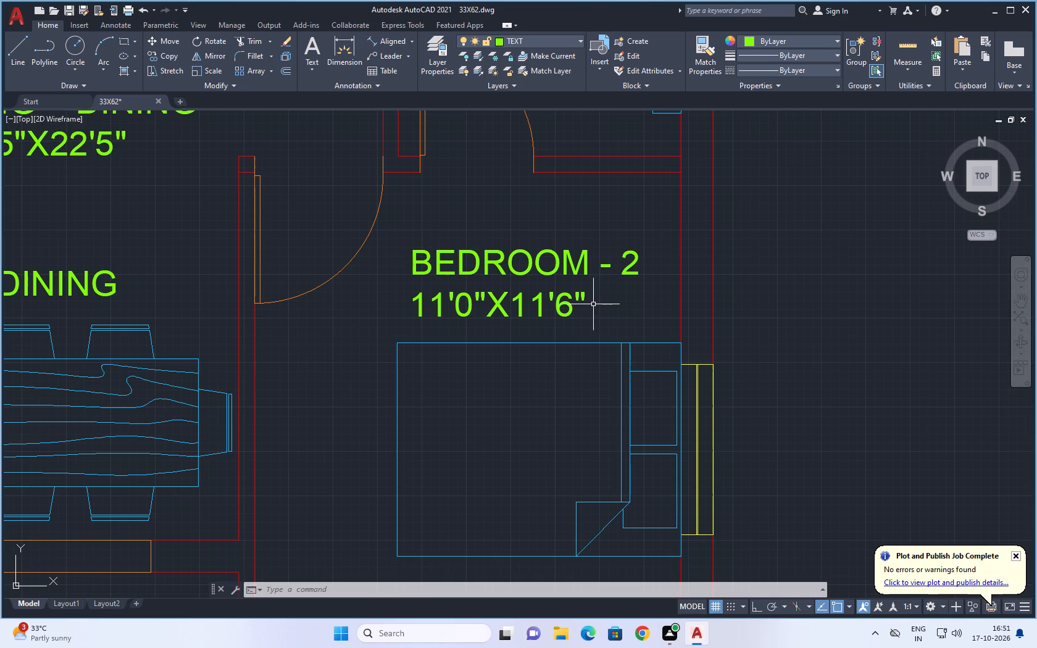
double_click(580, 265)
left_click(645, 264)
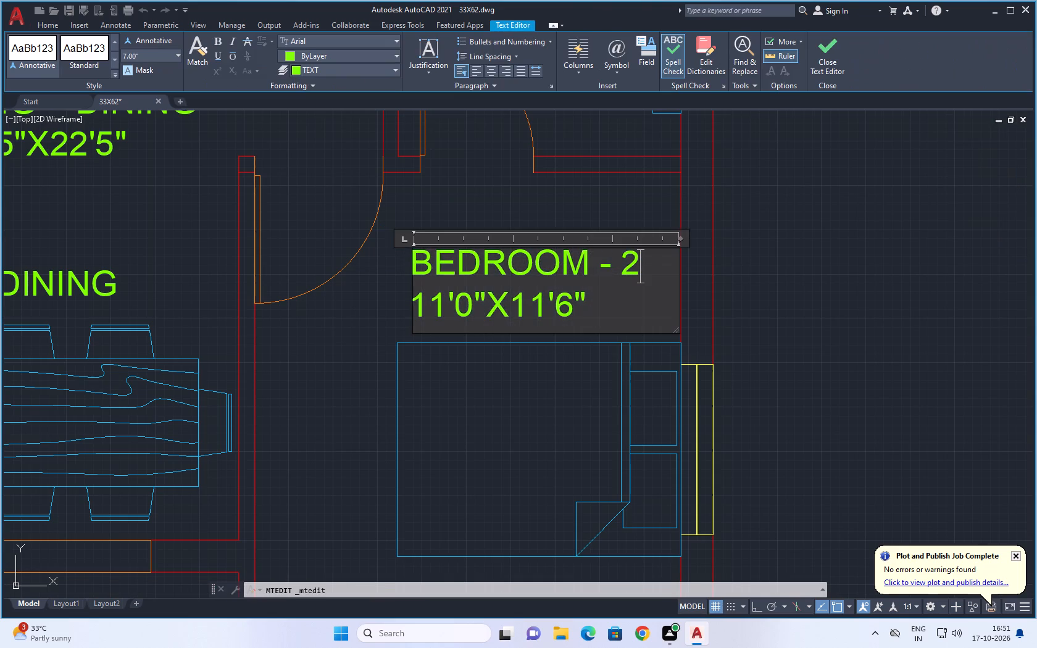
key("BackSpace")
key("1")
Set the size line of the BEDROOM - 1 label to 10'0"X13'4.5".
left_click(445, 306)
key("BackSpace")
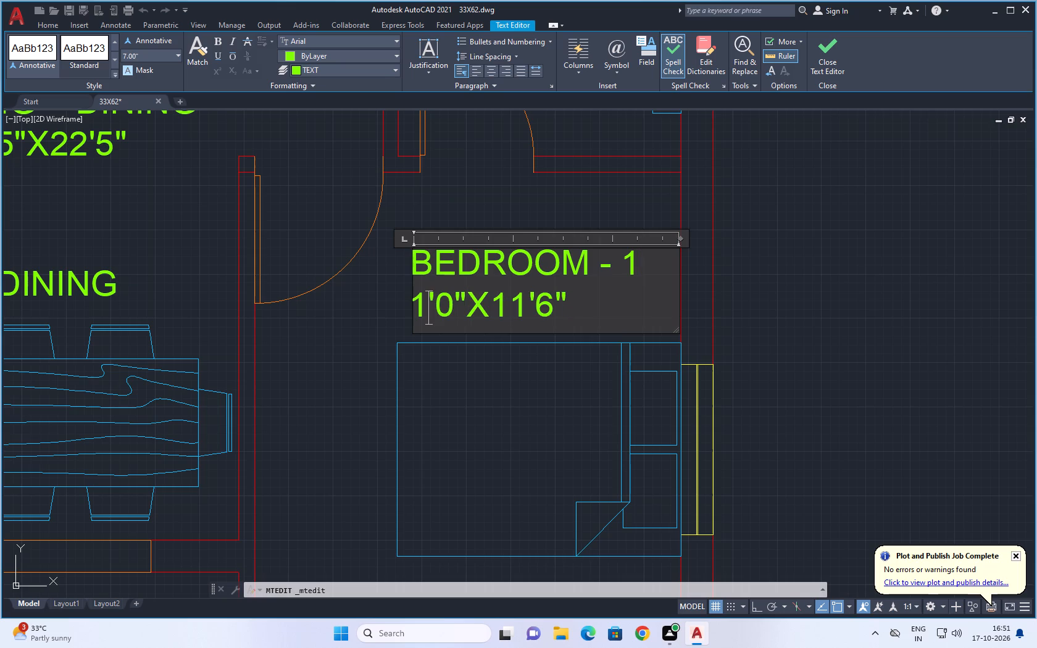
key("0")
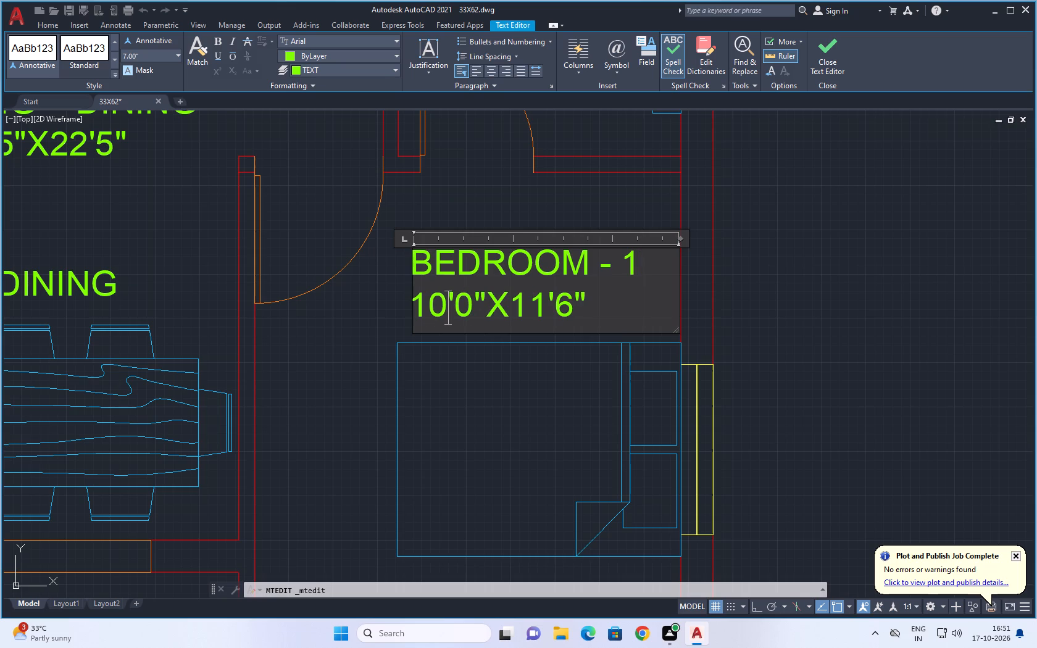
scroll(537, 321, "up", 1)
left_click(548, 301)
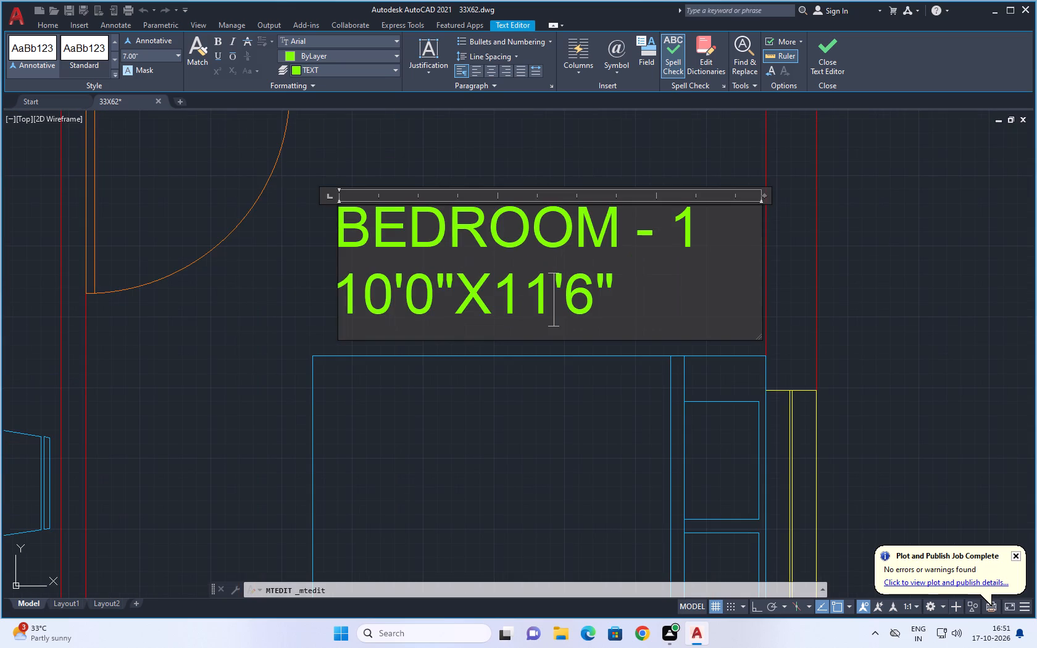
key("BackSpace")
key("3")
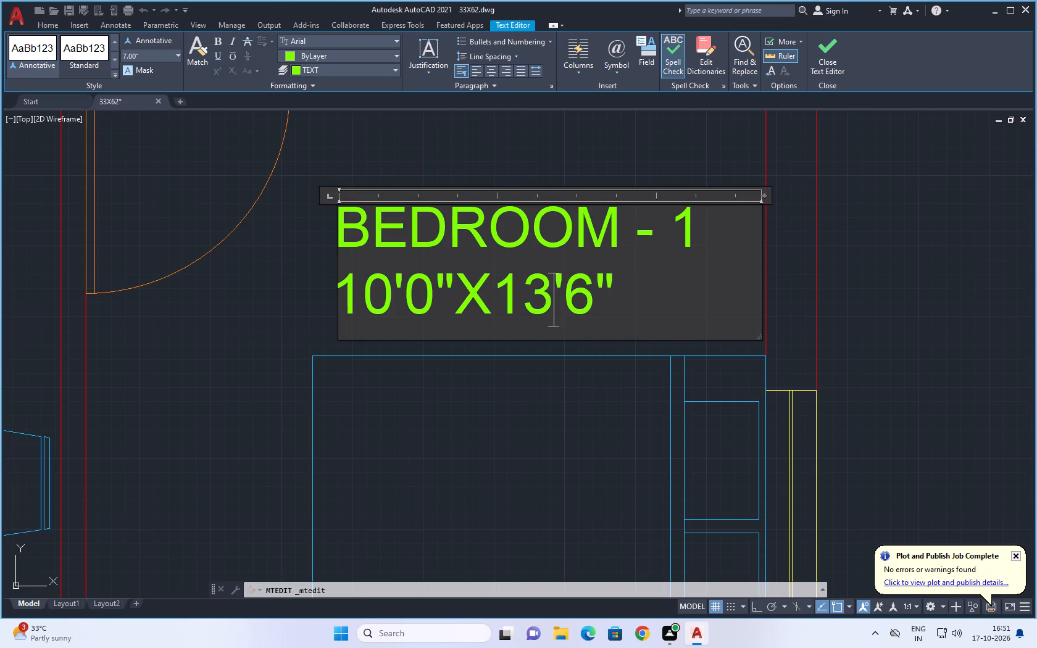
left_click(593, 294)
key("BackSpace")
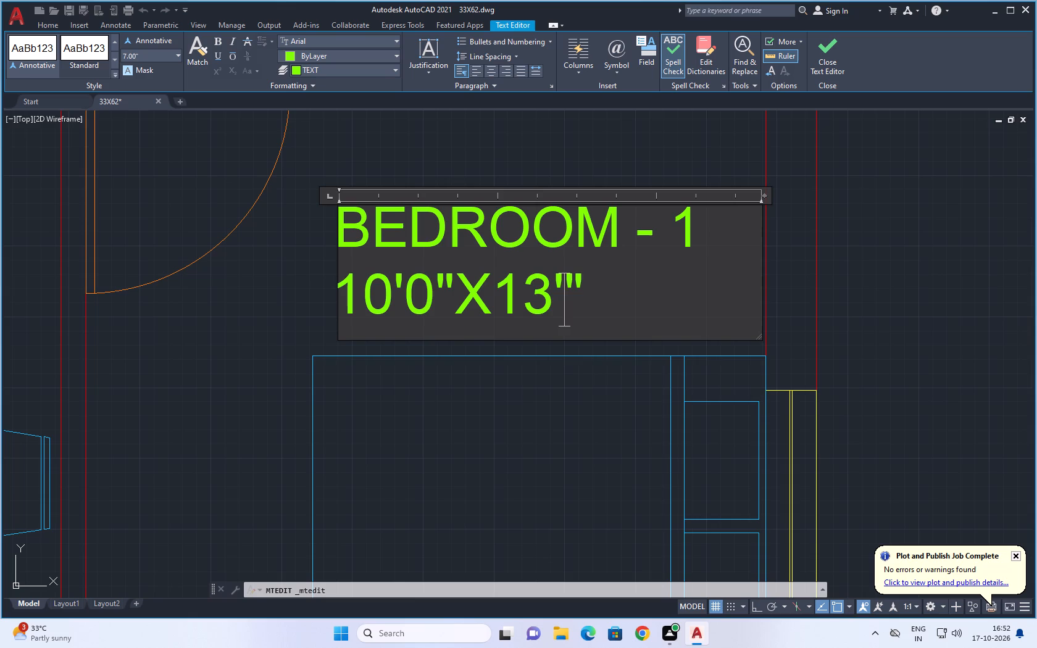
left_click(590, 287)
key("BackSpace")
type("4.5")
key("shift+quotedbl")
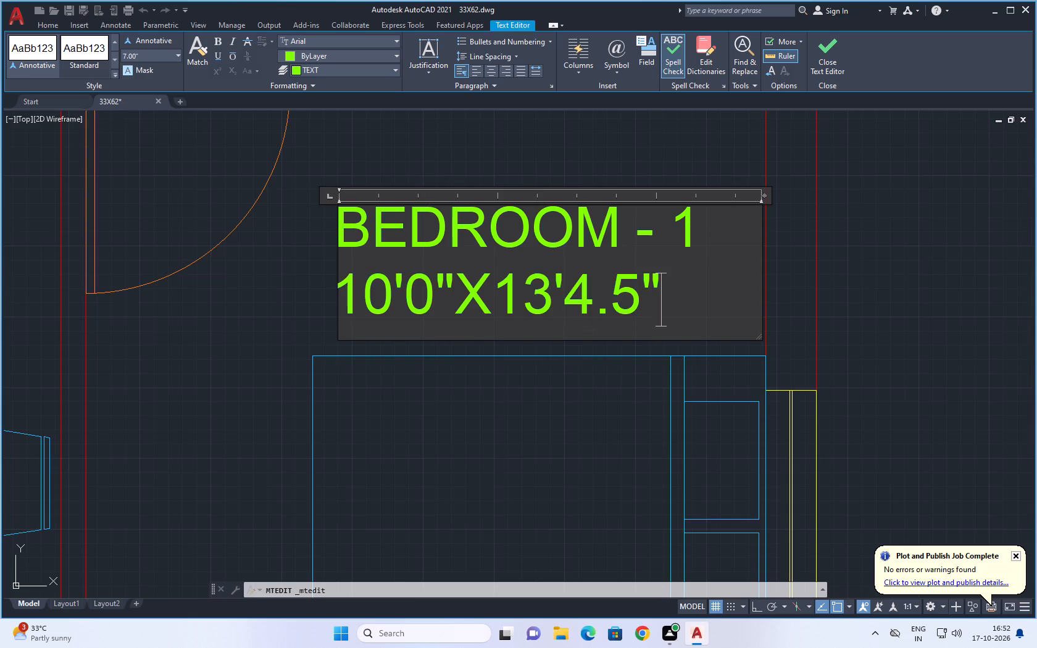
left_click(873, 299)
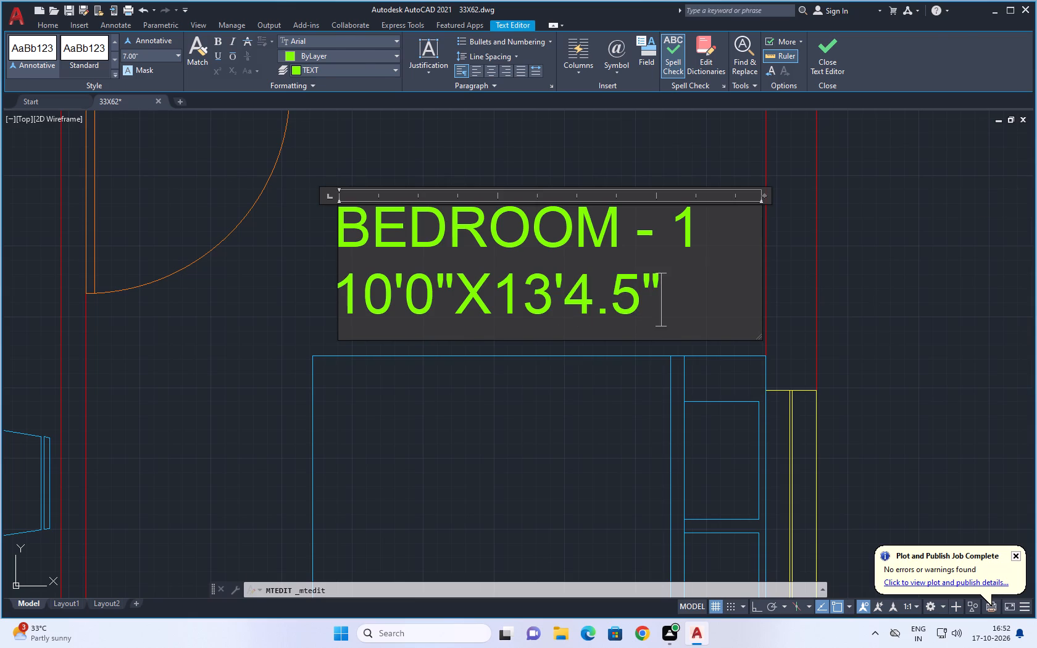
Replace the bedroom label in the toilet north of BEDROOM - 1 with "ATT TOILET" and 6'7.5"X5'6" on a second line.
scroll(873, 302, "down", 3)
middle_click_drag(888, 297, 788, 388)
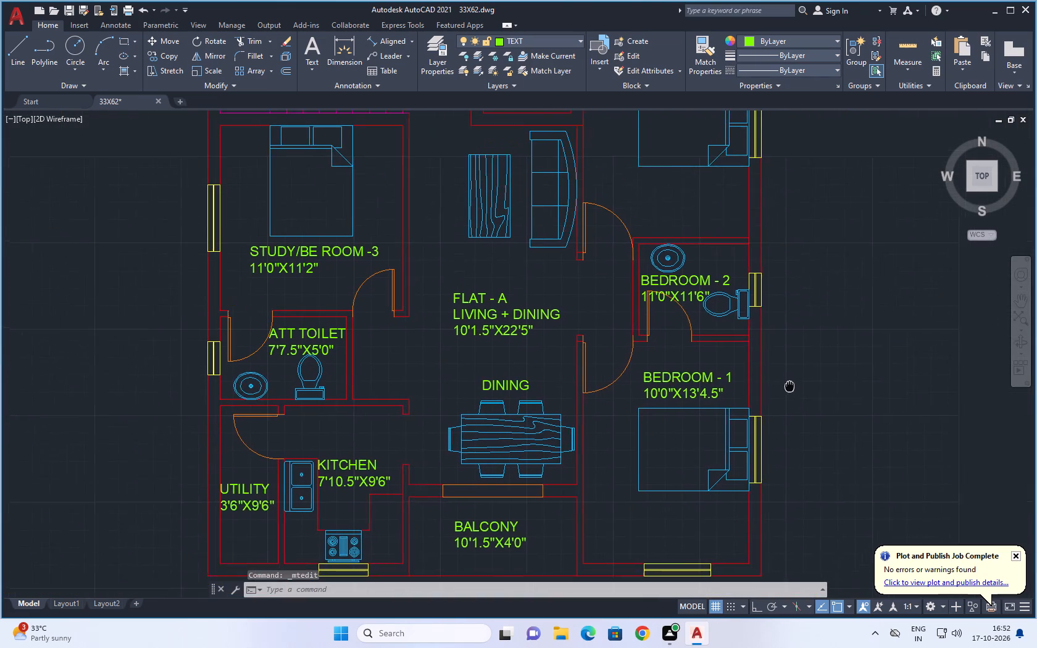
middle_click_drag(788, 388, 751, 433)
scroll(652, 347, "up", 1)
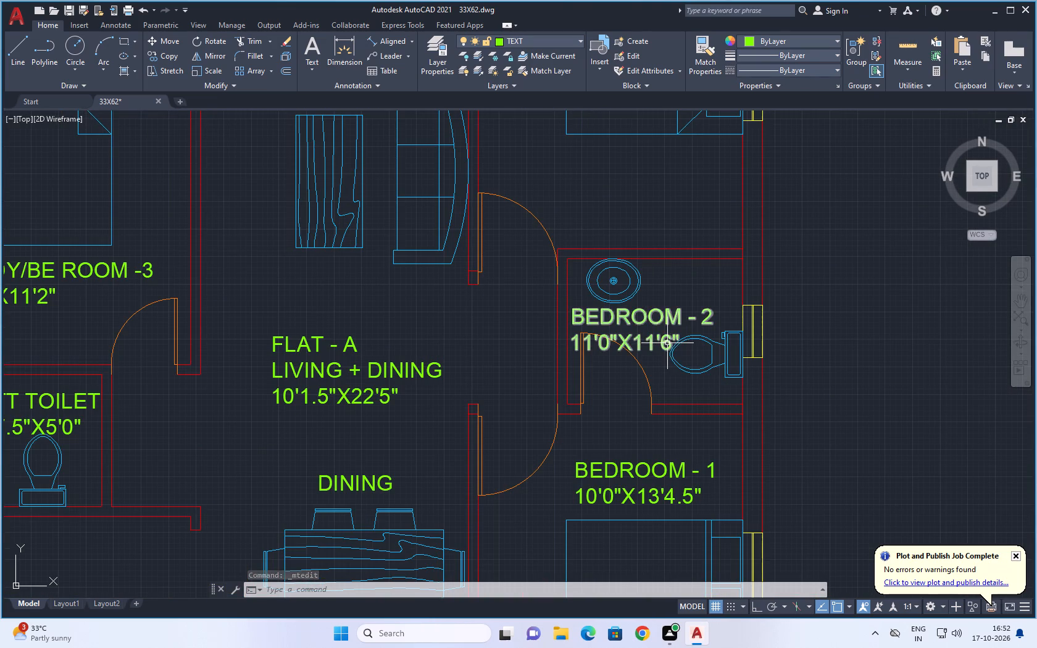
double_click(667, 343)
left_click(682, 339)
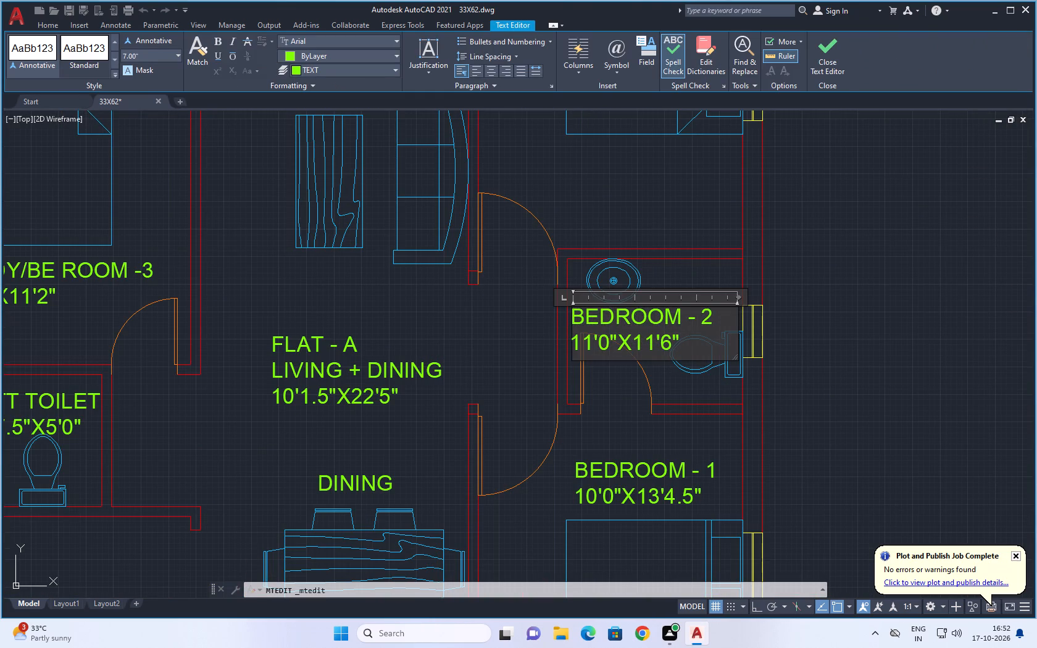
key("BackSpace")
key("BackSpace")
key("BackSpace")
key("BackSpace")
key("BackSpace")
key("BackSpace")
key("BackSpace")
key("BackSpace")
key("BackSpace")
key("BackSpace")
key("BackSpace")
key("BackSpace")
key("BackSpace")
key("BackSpace")
key("BackSpace")
key("BackSpace")
key("BackSpace")
key("BackSpace")
key("BackSpace")
key("BackSpace")
key("BackSpace")
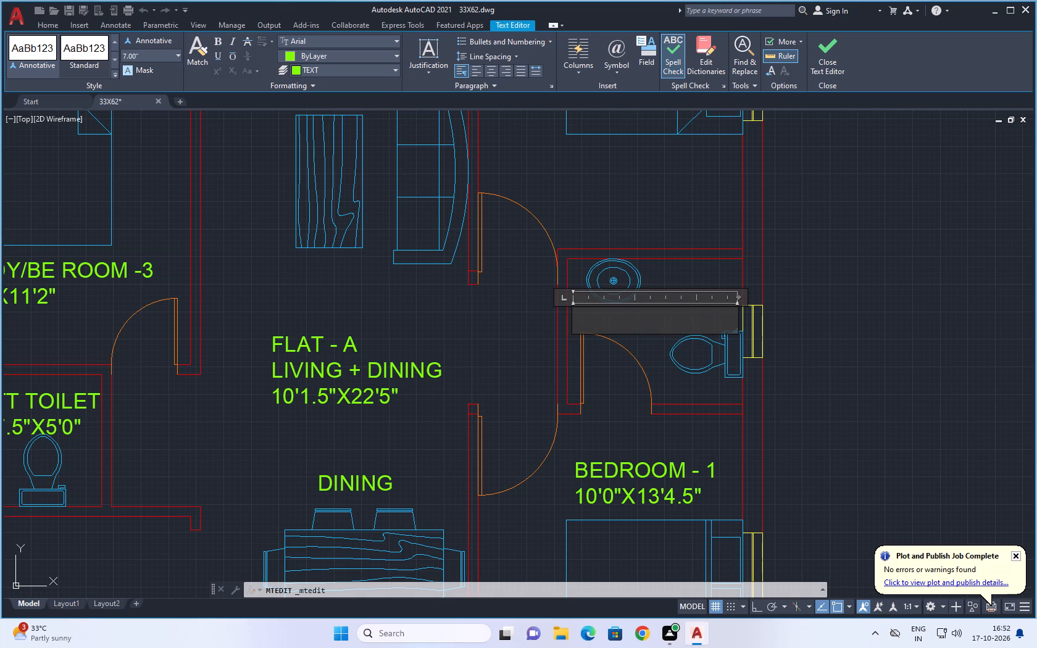
type("ATT")
key("space")
type("TOILET")
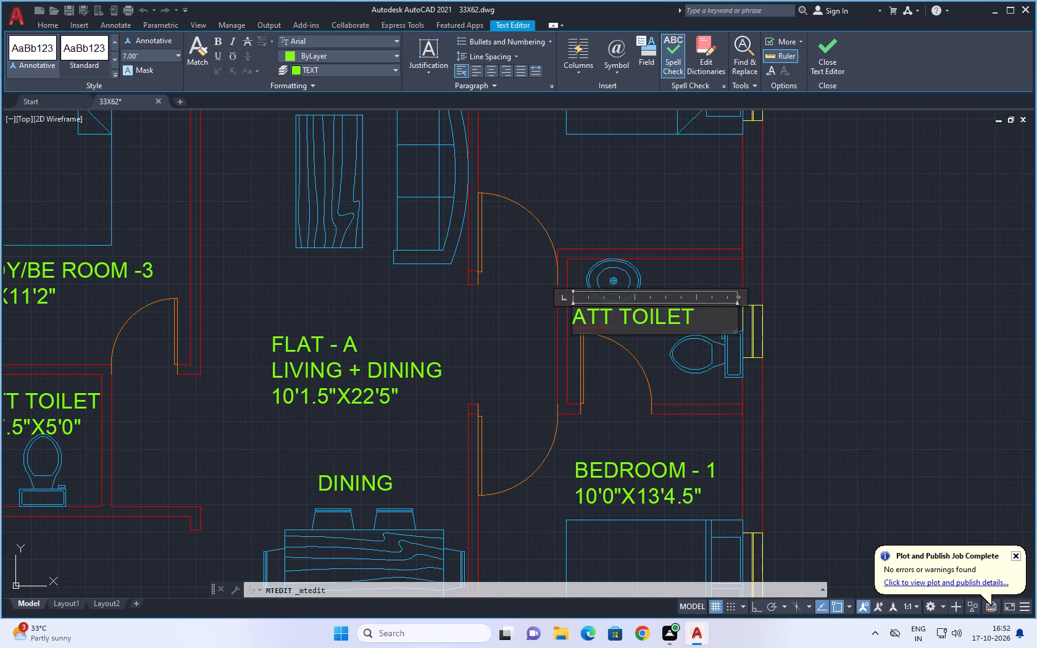
key("Return")
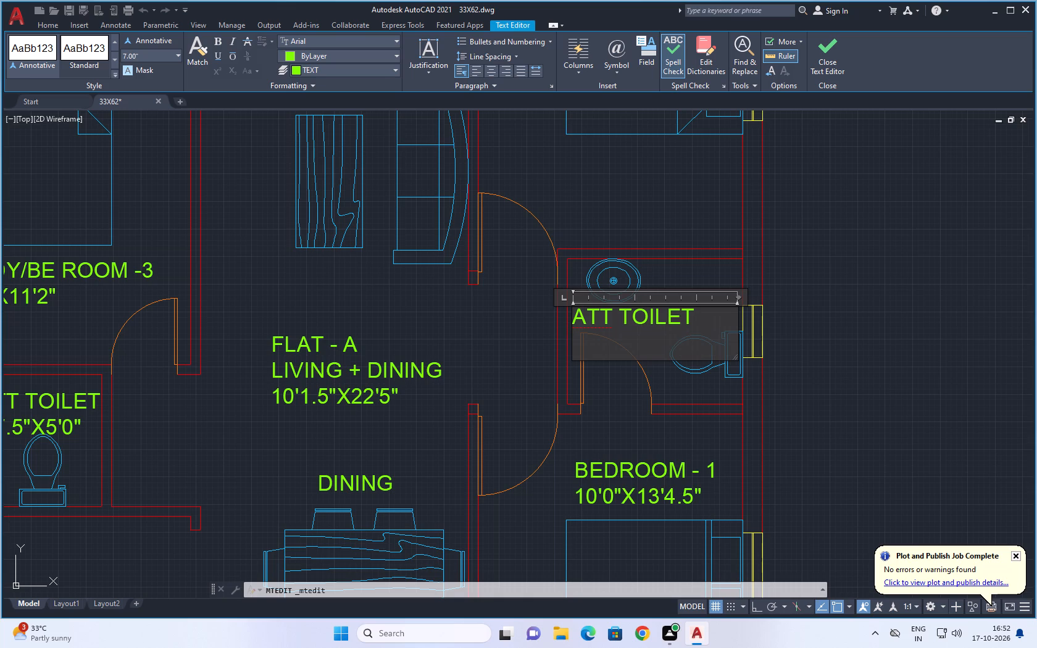
key("6")
key("apostrophe")
key("7")
type(".5")
key("shift+quotedbl")
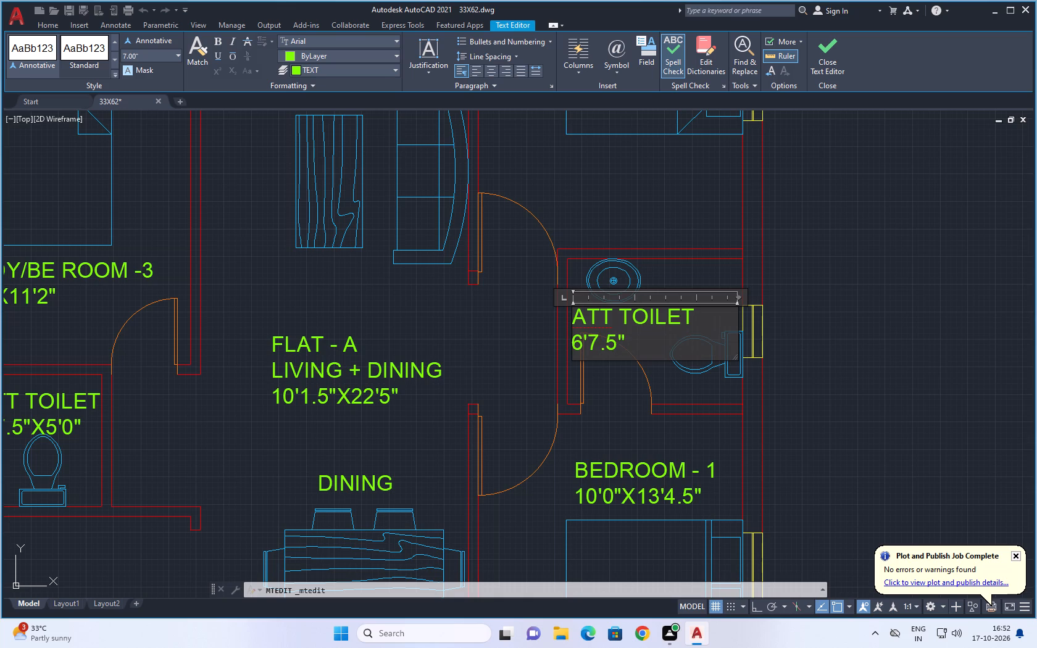
key("x")
type("5'6\"")
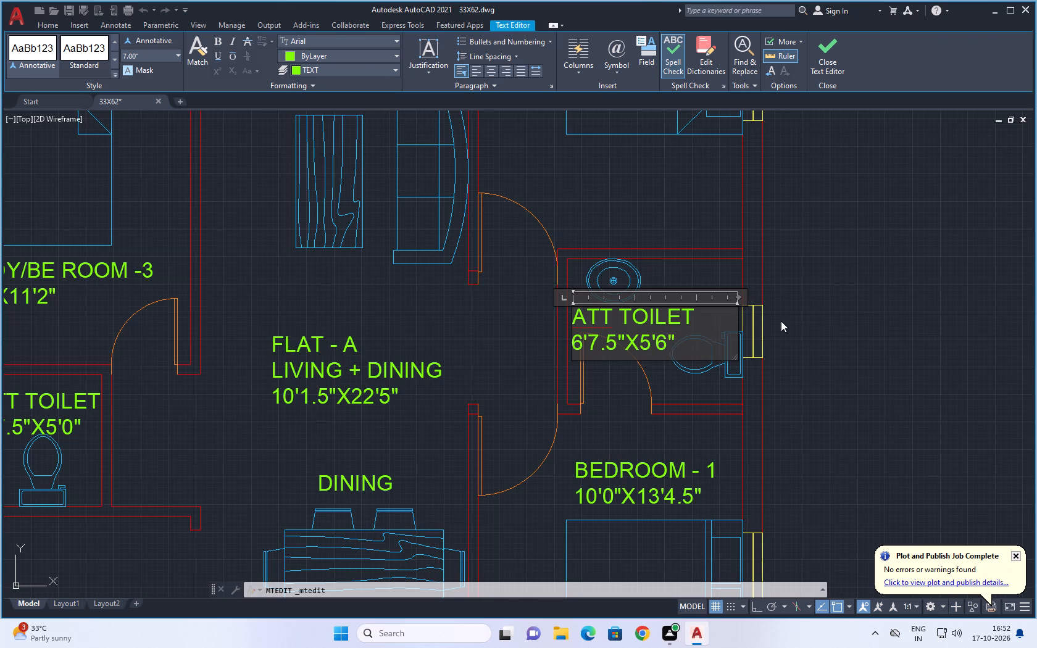
left_click(836, 307)
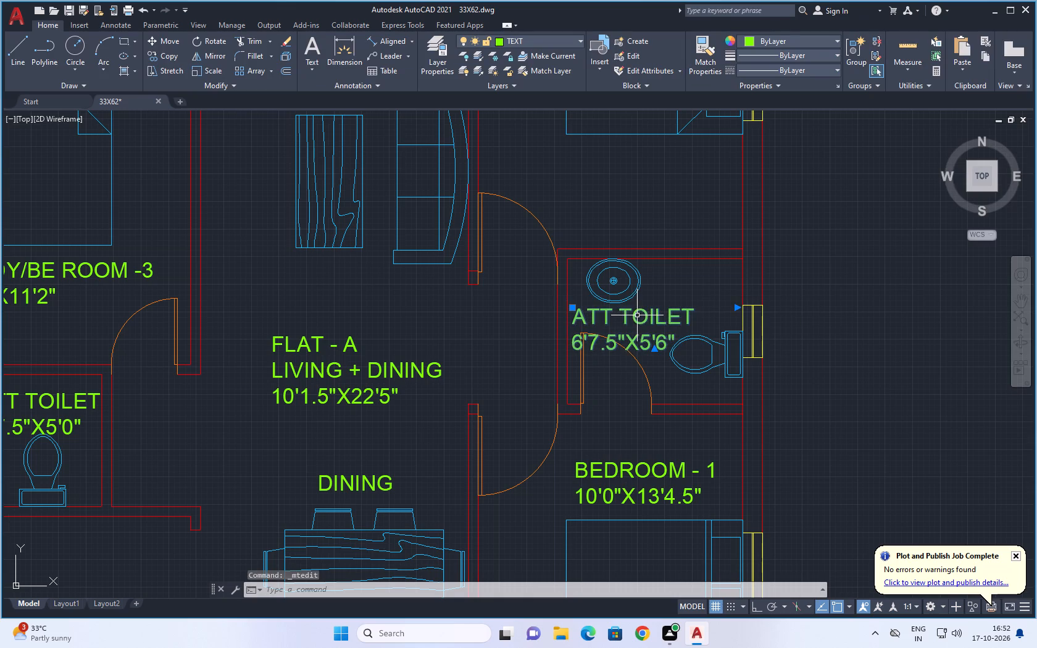
Move the ATT TOILET label north of BEDROOM - 1 east and slightly north, between the washbasin and the WC.
left_click(637, 315)
left_click_drag(604, 313, 678, 299)
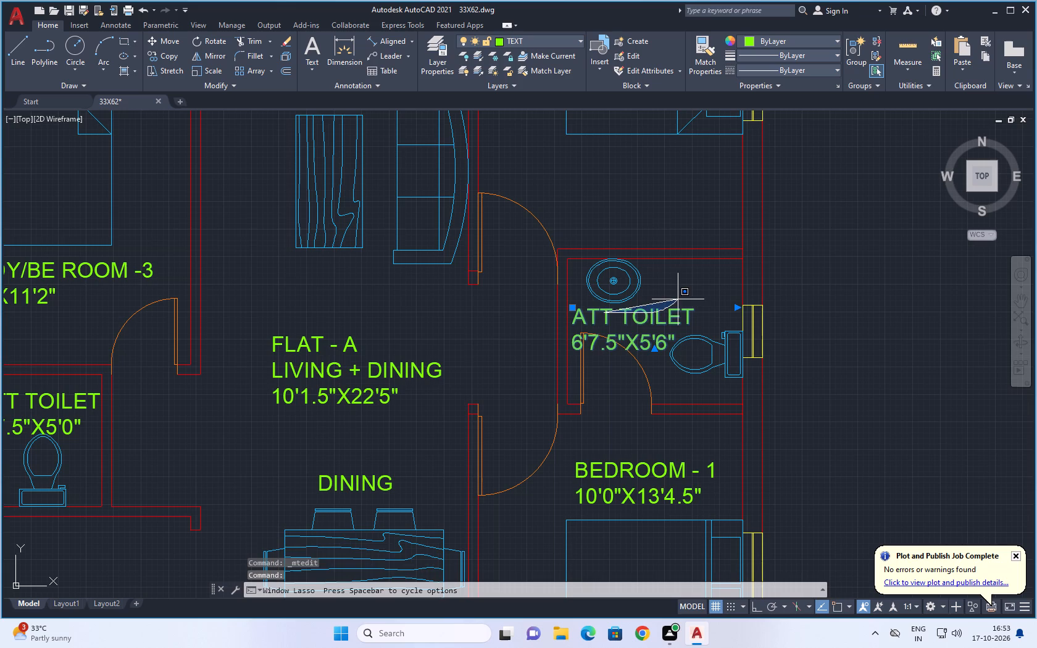
left_click_drag(678, 299, 679, 298)
left_click_drag(625, 318, 652, 312)
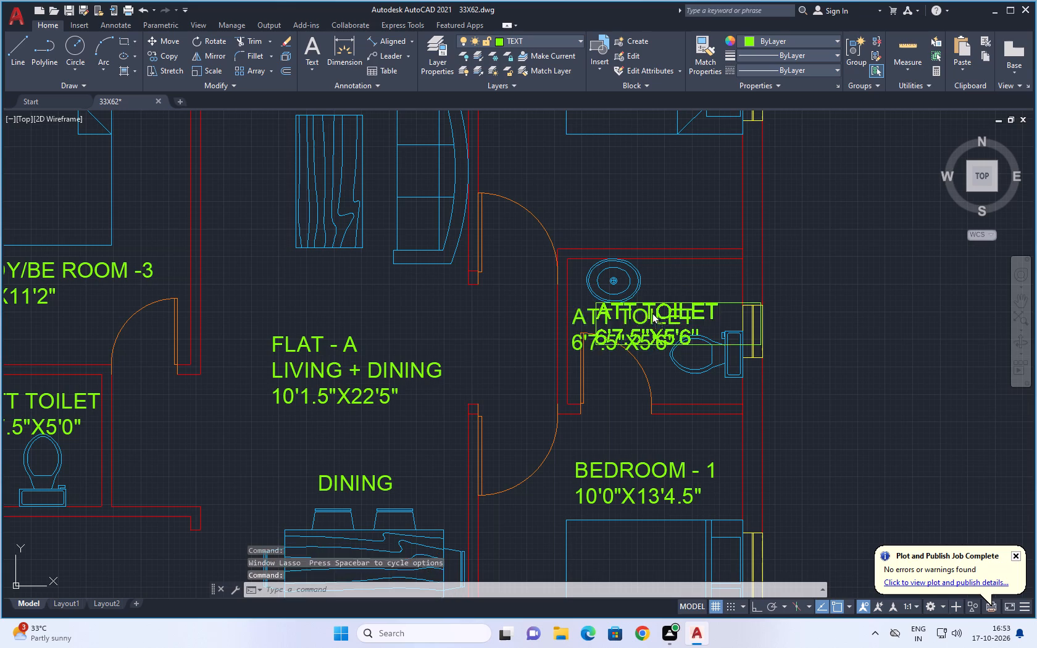
left_click_drag(652, 312, 681, 304)
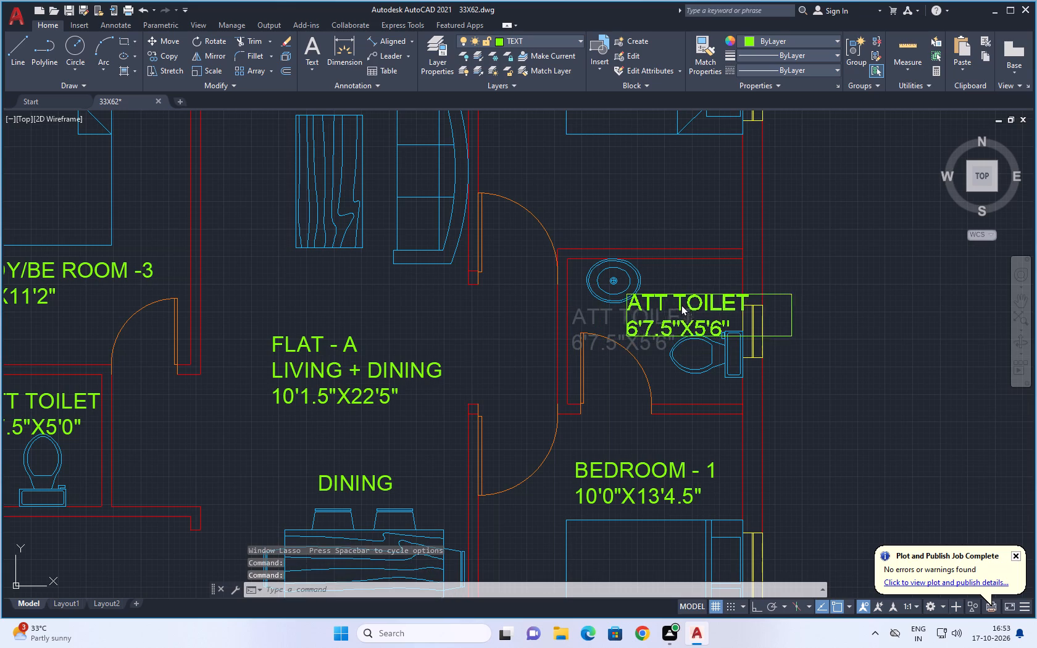
left_click_drag(681, 304, 686, 303)
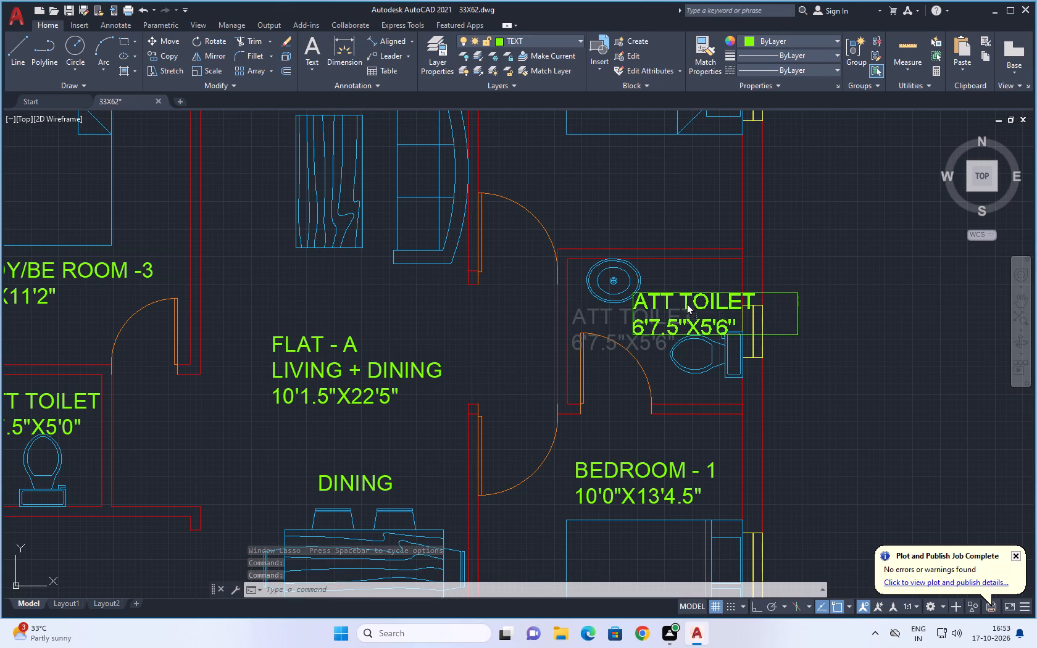
left_click_drag(686, 303, 688, 303)
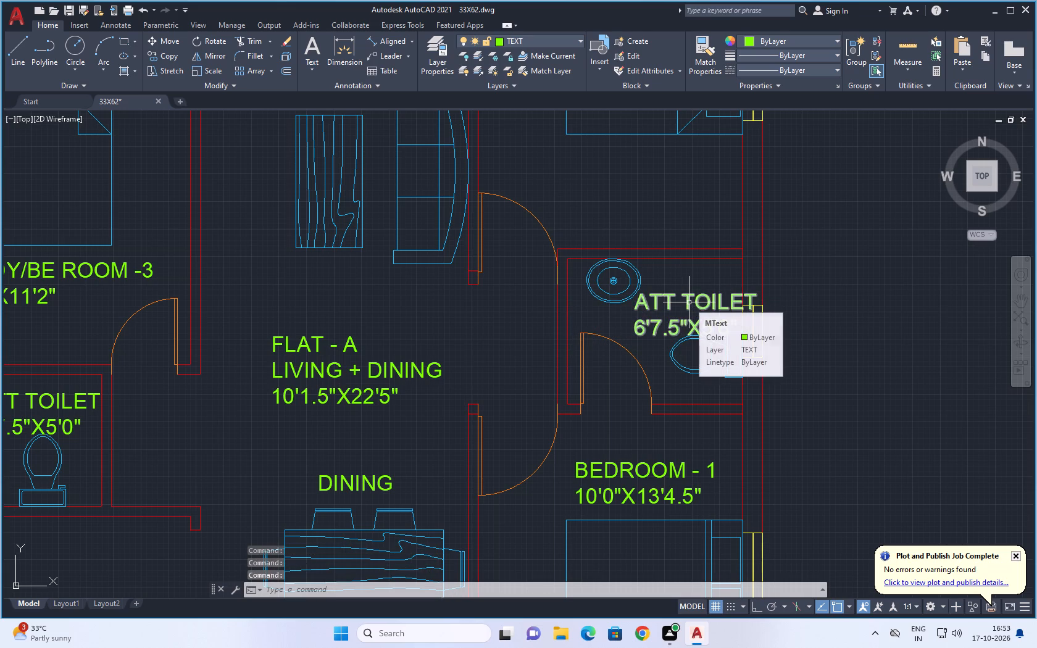
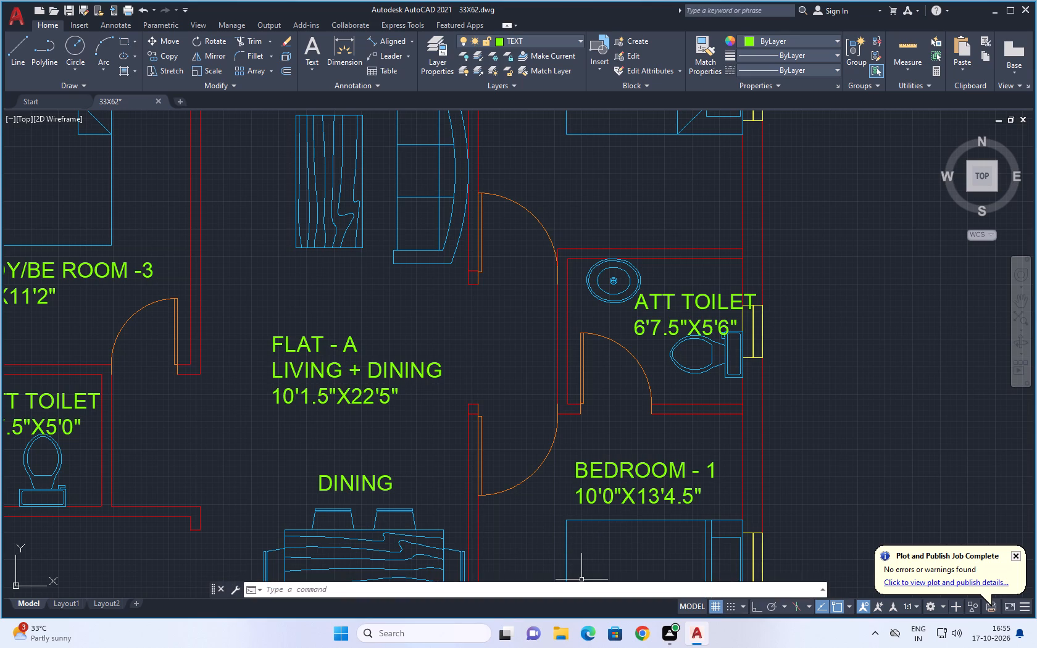
Scale the ATT TOILET 6'7.5"X5'6" label down to about 0.84 from its upper-left corner.
scroll(925, 291, "down", 1)
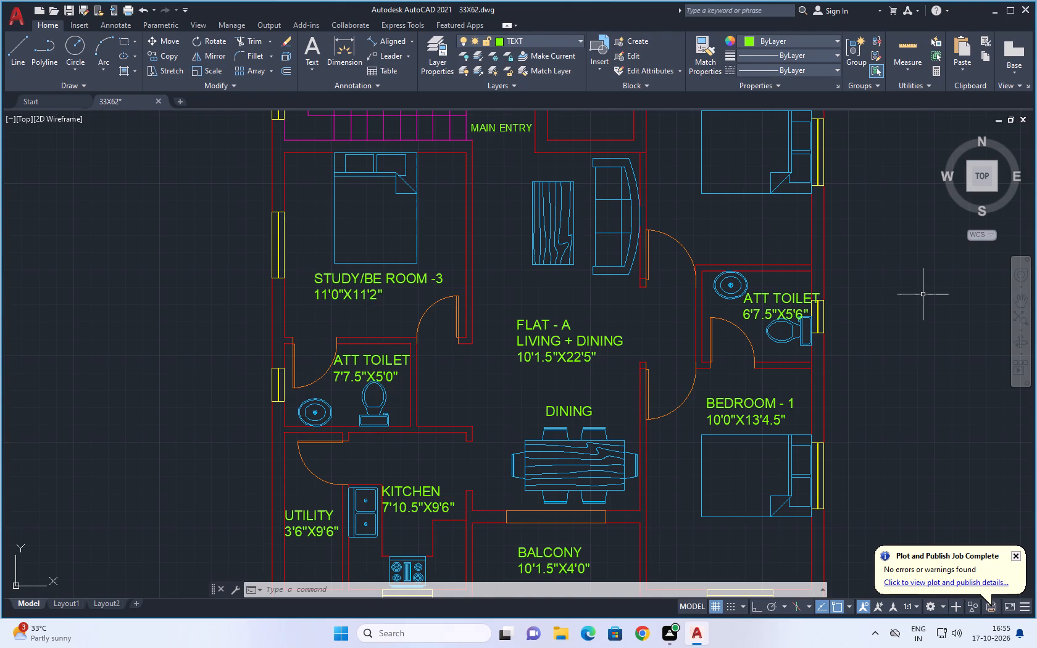
middle_click_drag(779, 388, 744, 287)
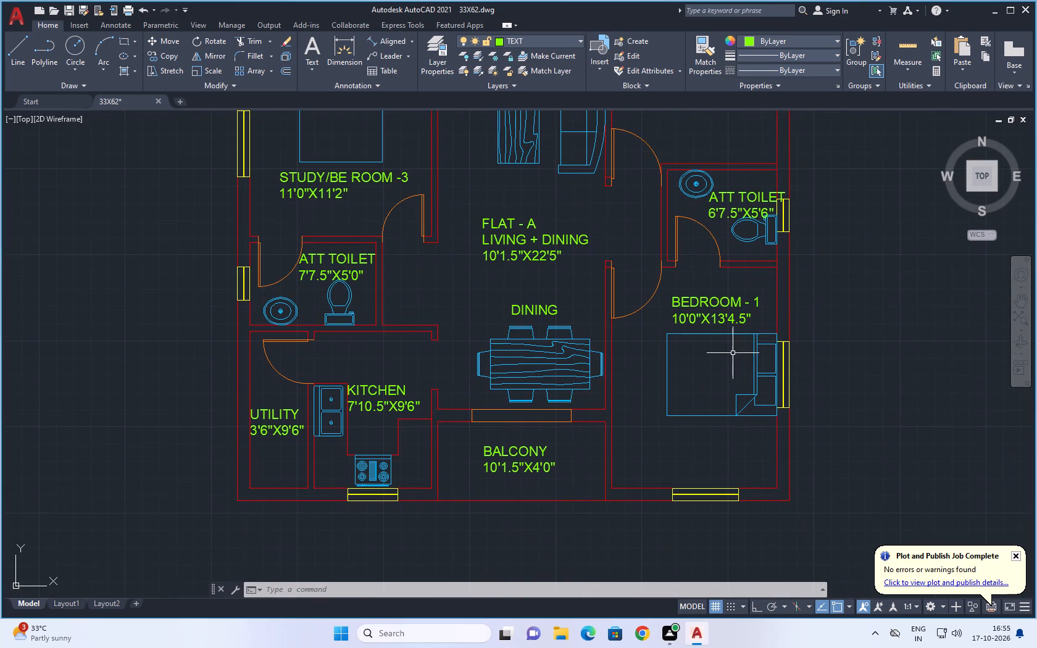
middle_click_drag(833, 283, 777, 360)
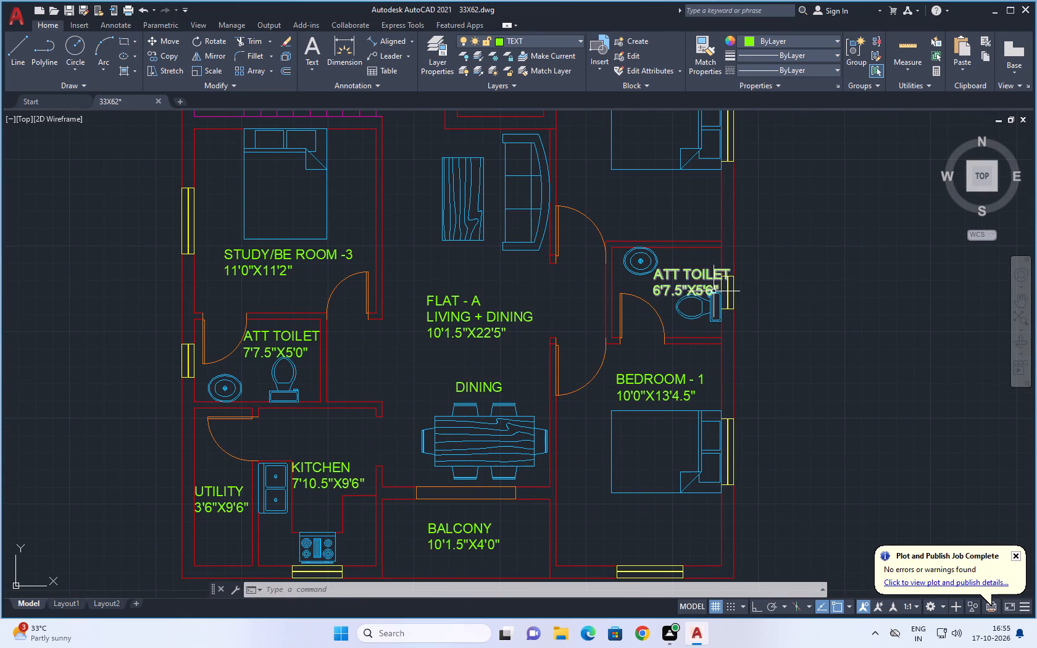
left_click(675, 275)
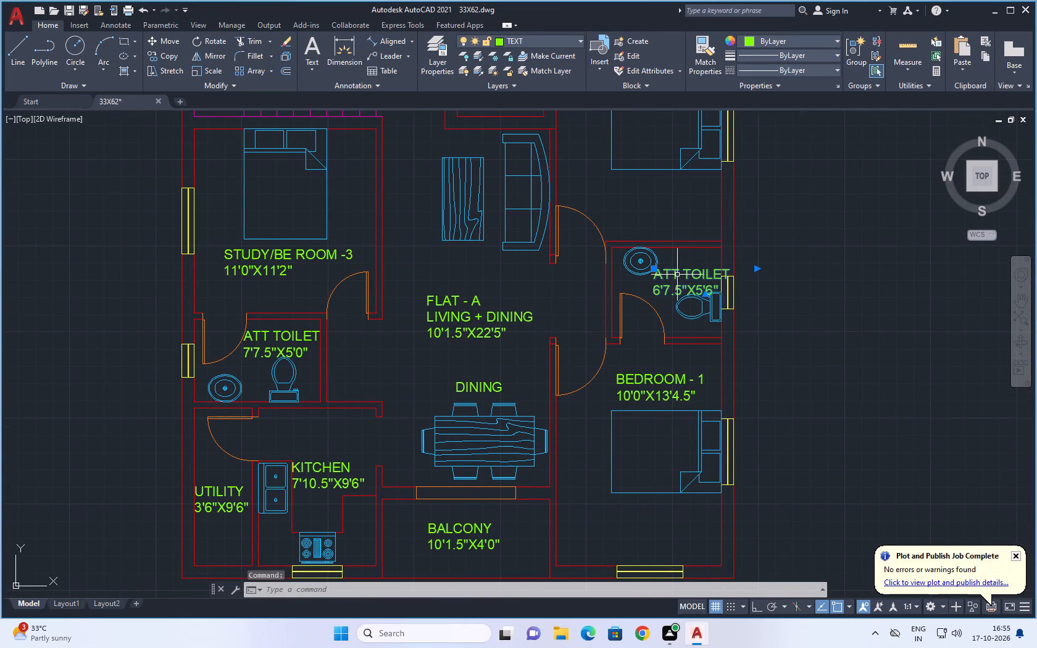
type("SC")
key("space")
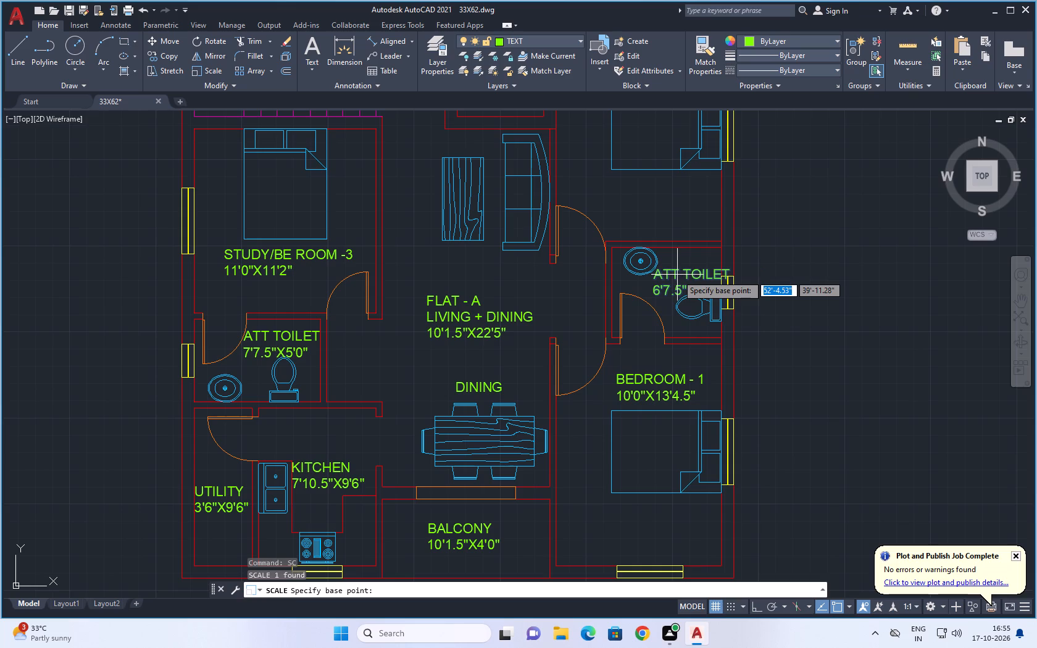
scroll(655, 258, "up", 2)
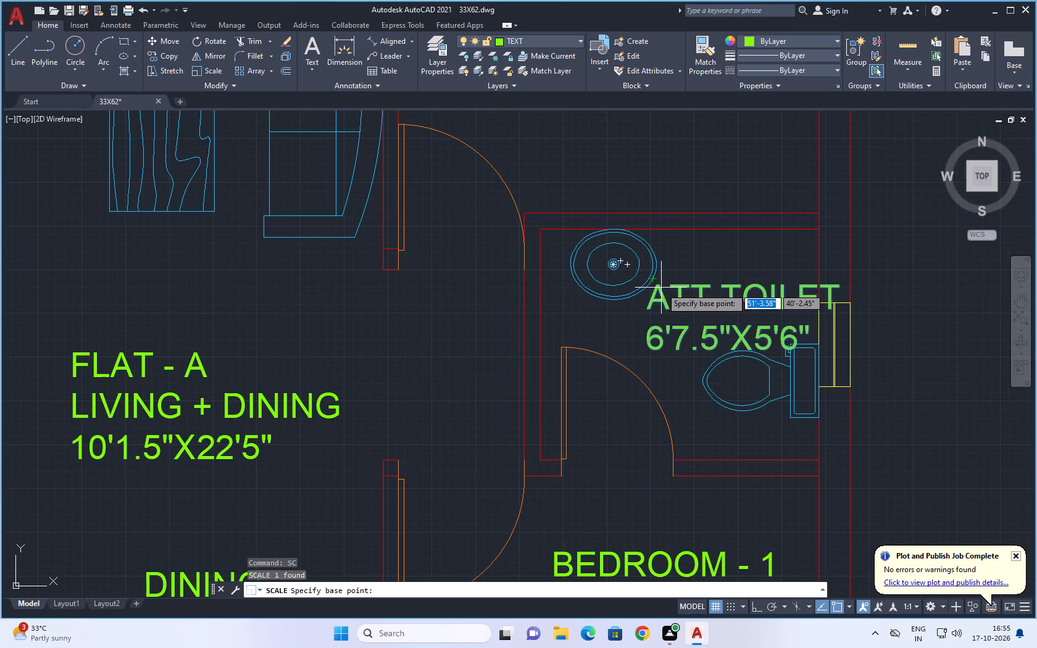
left_click(656, 289)
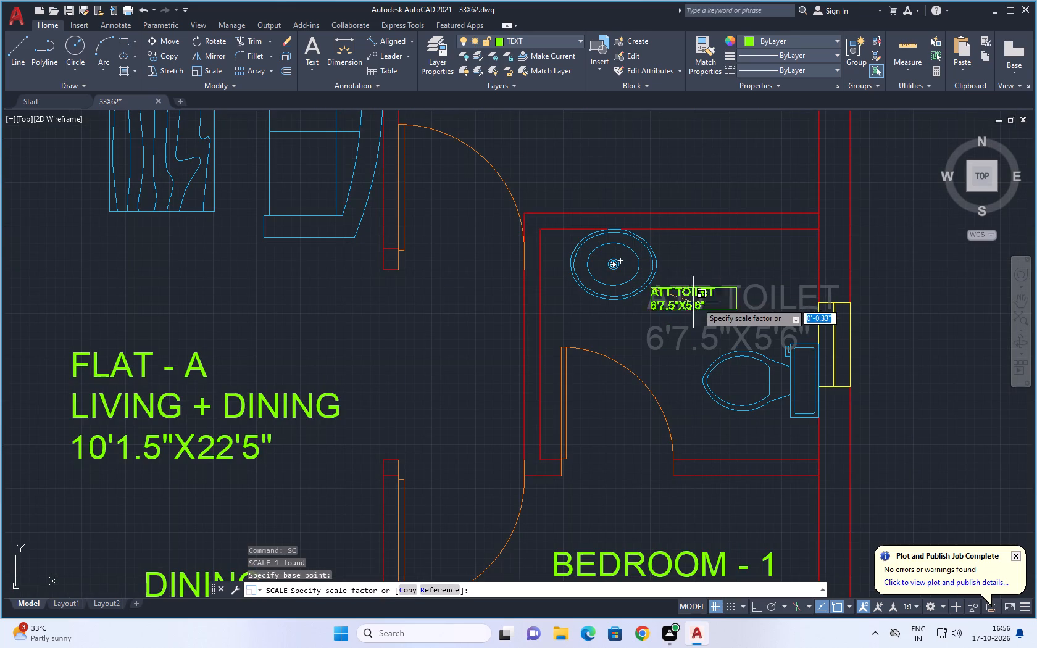
left_click(760, 308)
Set the size line of the BEDROOM - 2 label beside the bed east of the lobby to 10'0"X14'0.5".
scroll(764, 284, "down", 3)
middle_click_drag(730, 247, 727, 292)
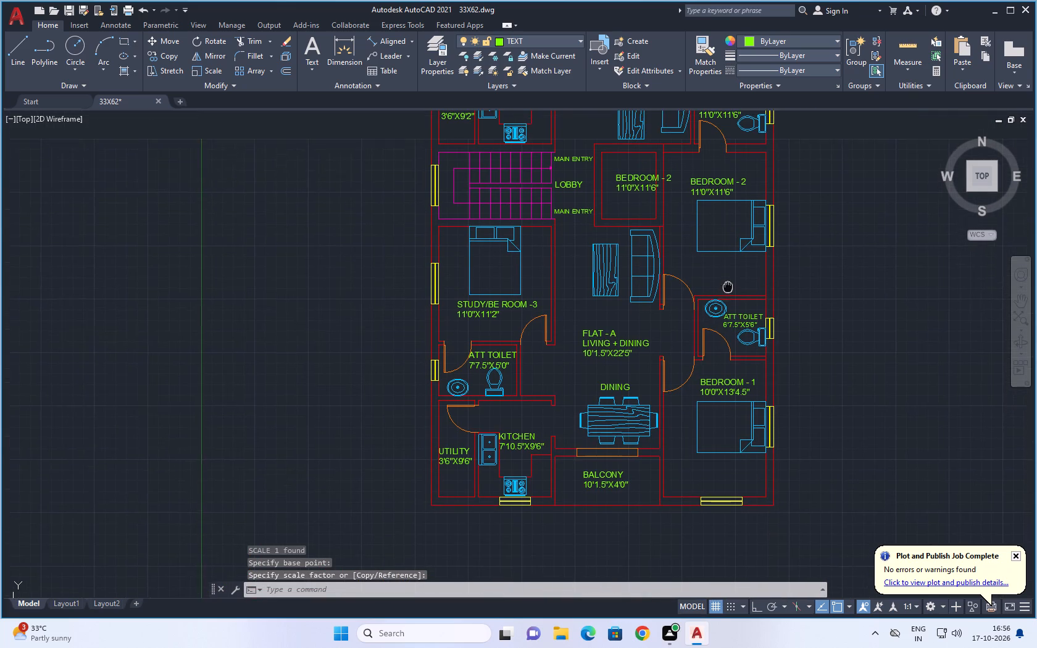
middle_click_drag(727, 292, 724, 300)
scroll(691, 202, "up", 1)
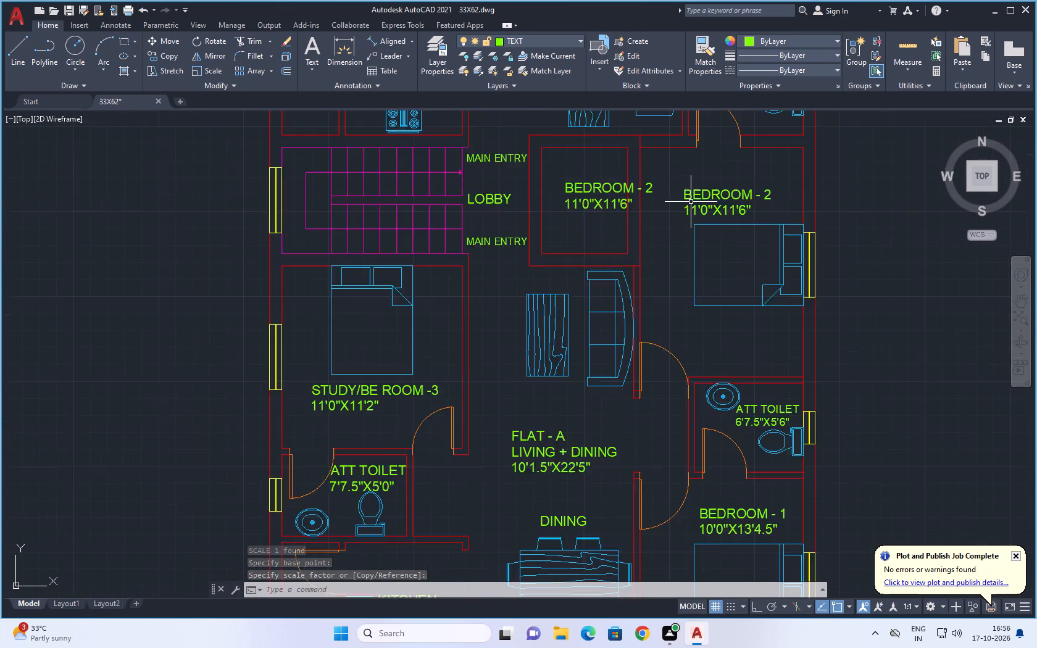
scroll(691, 202, "up", 1)
double_click(771, 212)
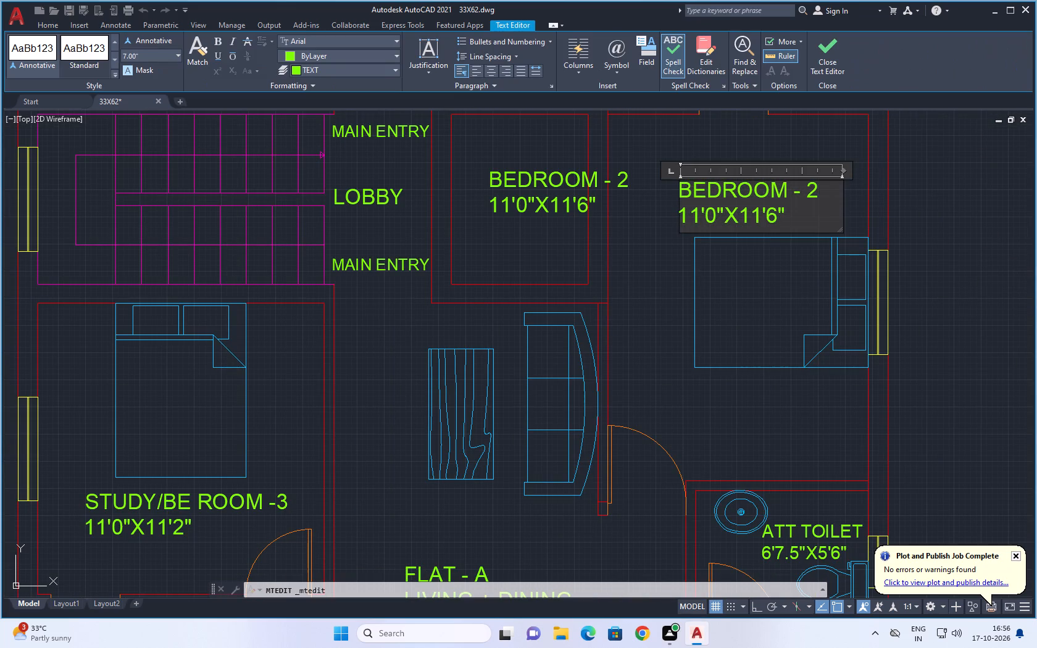
left_click(818, 190)
key("BackSpace")
key("2")
left_click(698, 216)
key("BackSpace")
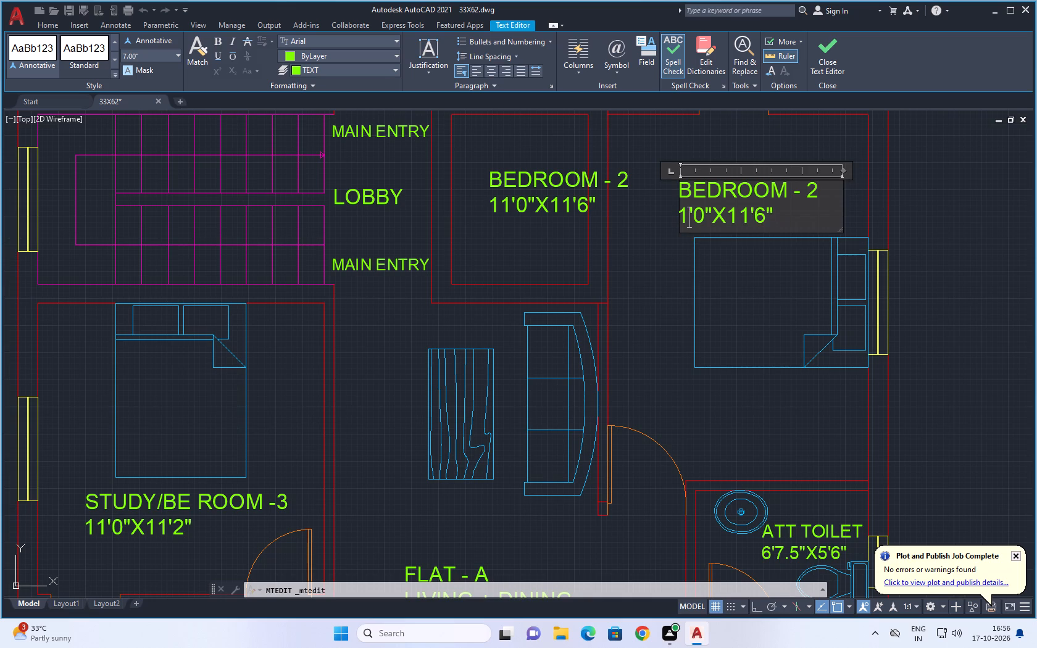
key("0")
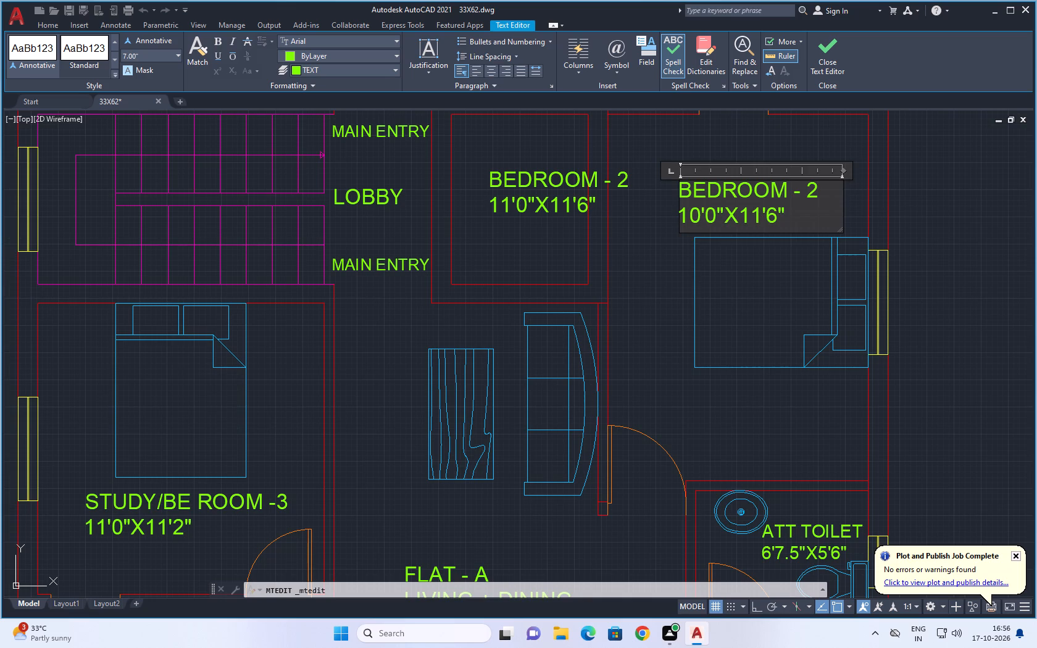
left_click(757, 220)
key("BackSpace")
key("4")
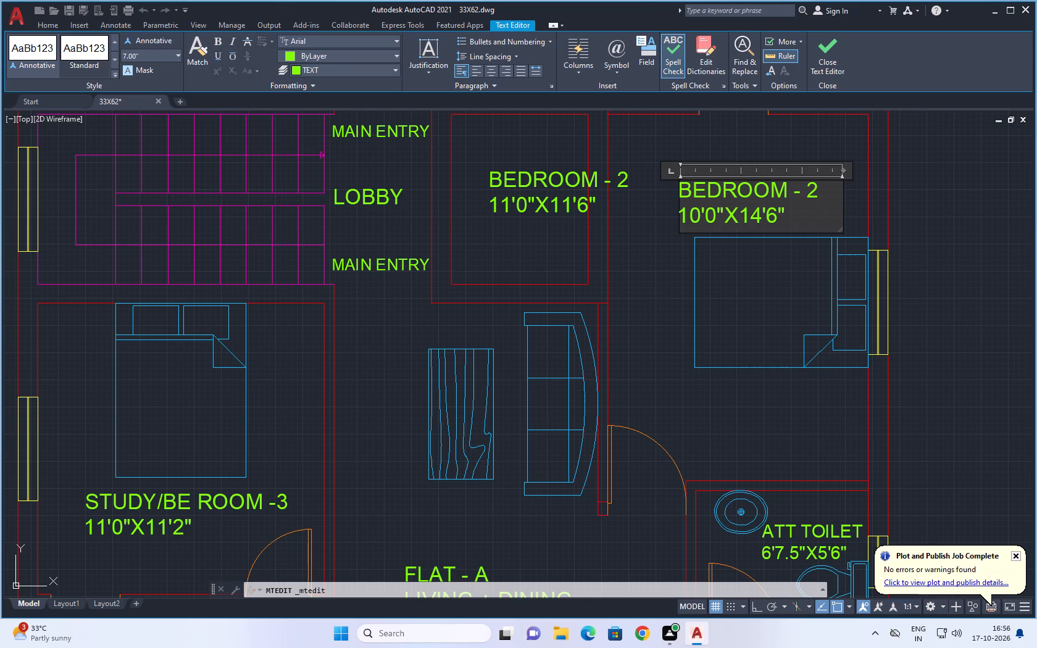
left_click(778, 217)
key("BackSpace")
type("0.5")
scroll(776, 220, "down", 1)
middle_click_drag(875, 197, 846, 273)
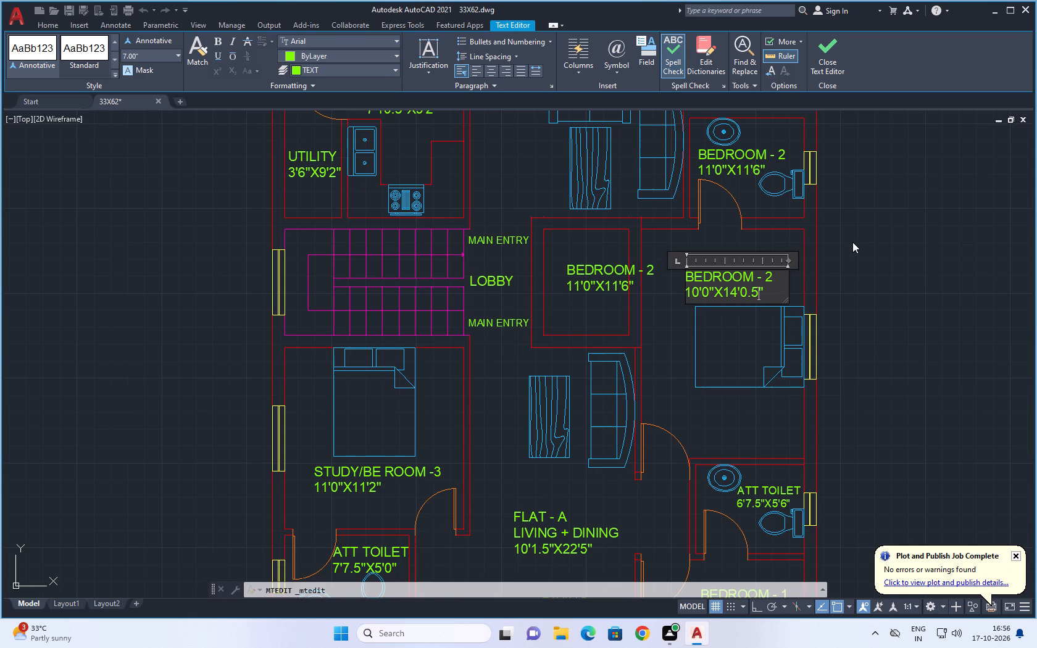
scroll(778, 249, "down", 2)
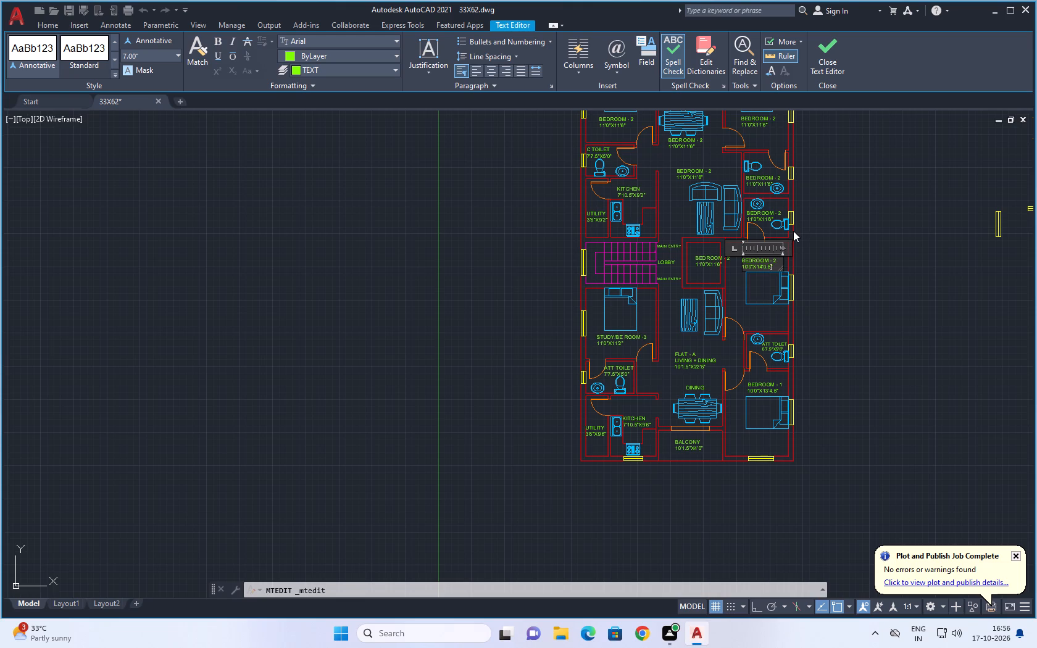
left_click(828, 238)
Replace the BEDROOM - 2 label in the toilet directly north of that bedroom with ATT TOILET and a second line 7'0"X6'1".
scroll(781, 244, "up", 2)
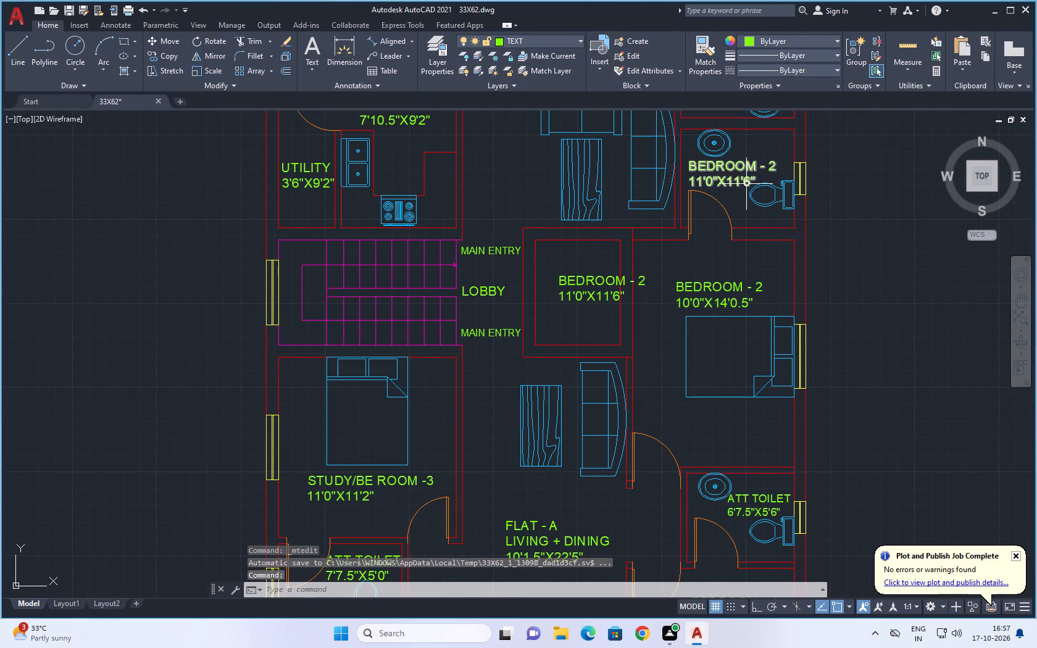
double_click(746, 184)
left_click(757, 184)
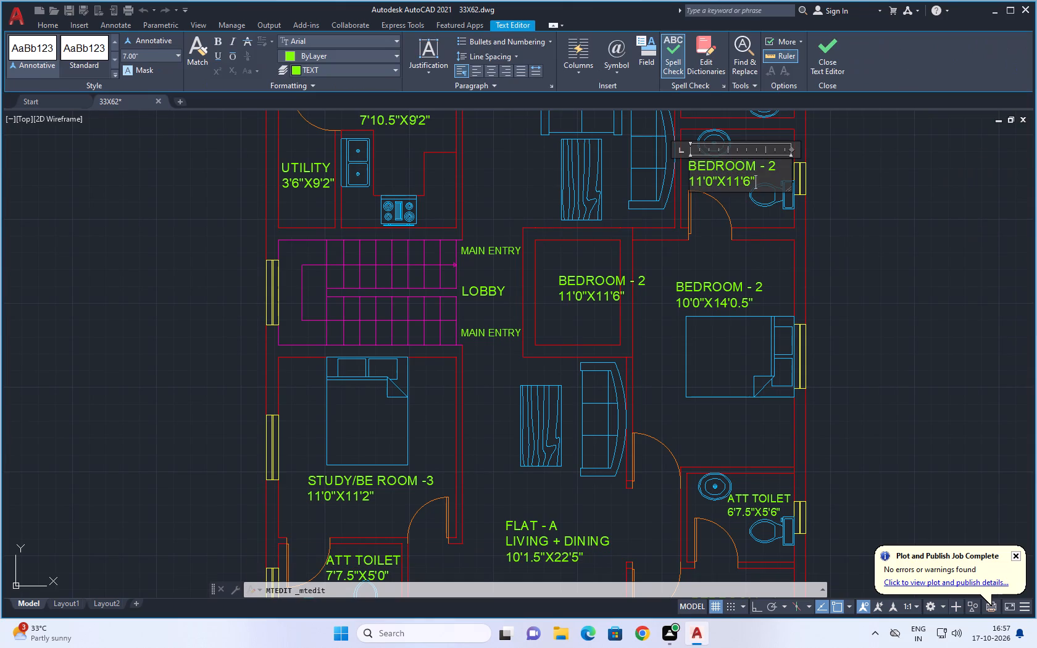
key("BackSpace")
key("BackSpace")
key("BackSpace")
key("BackSpace")
key("BackSpace")
key("BackSpace")
key("BackSpace")
key("BackSpace")
key("BackSpace")
key("BackSpace")
key("BackSpace")
key("BackSpace")
key("BackSpace")
key("BackSpace")
key("BackSpace")
key("BackSpace")
key("BackSpace")
key("BackSpace")
key("BackSpace")
key("BackSpace")
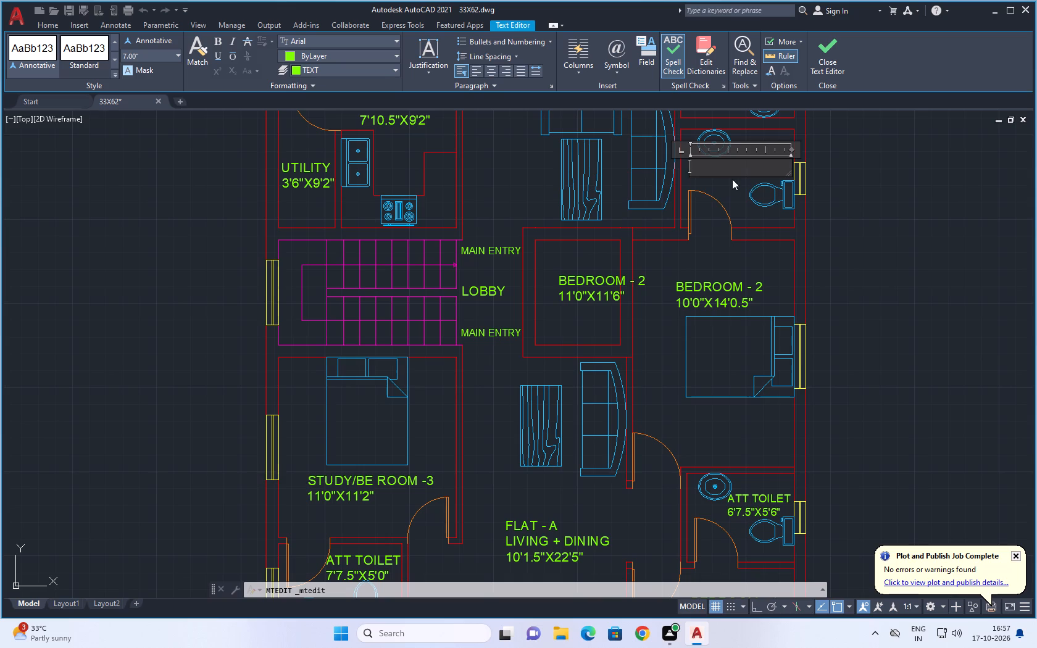
scroll(728, 179, "down", 1)
middle_click_drag(818, 203, 809, 235)
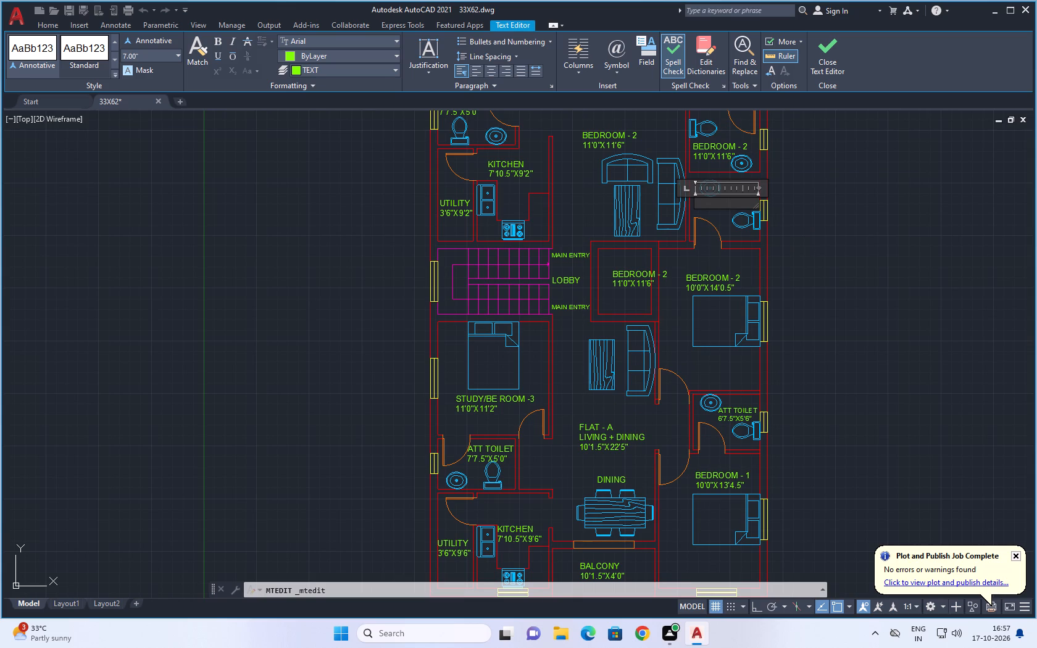
type("ATT")
key("space")
type("TOILET")
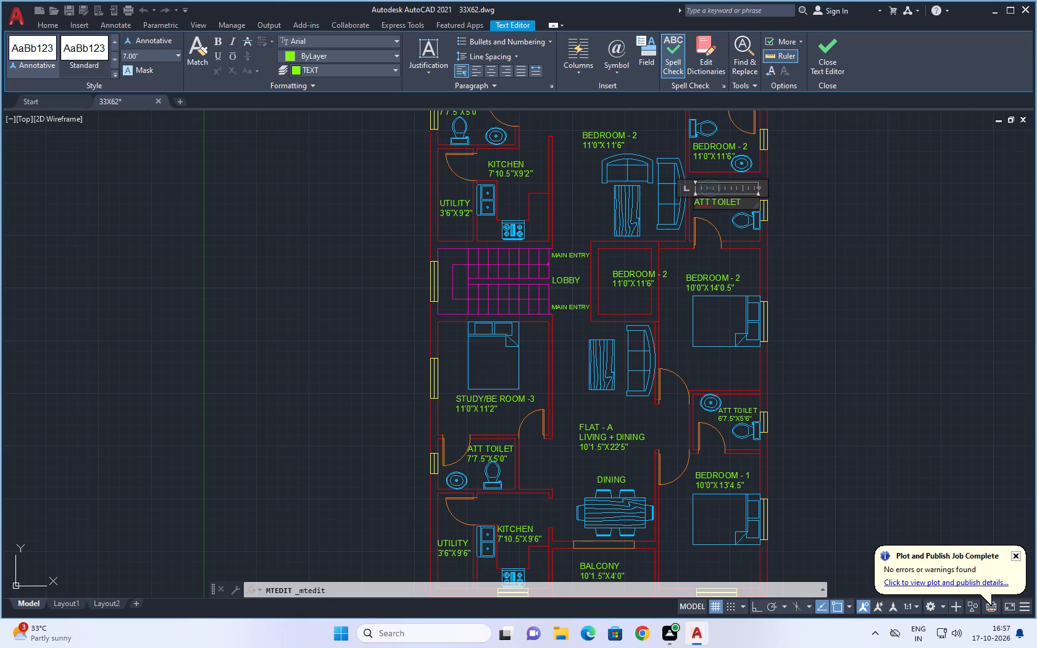
key("Return")
type("7'0\"")
key("x")
key("6")
type("'1")
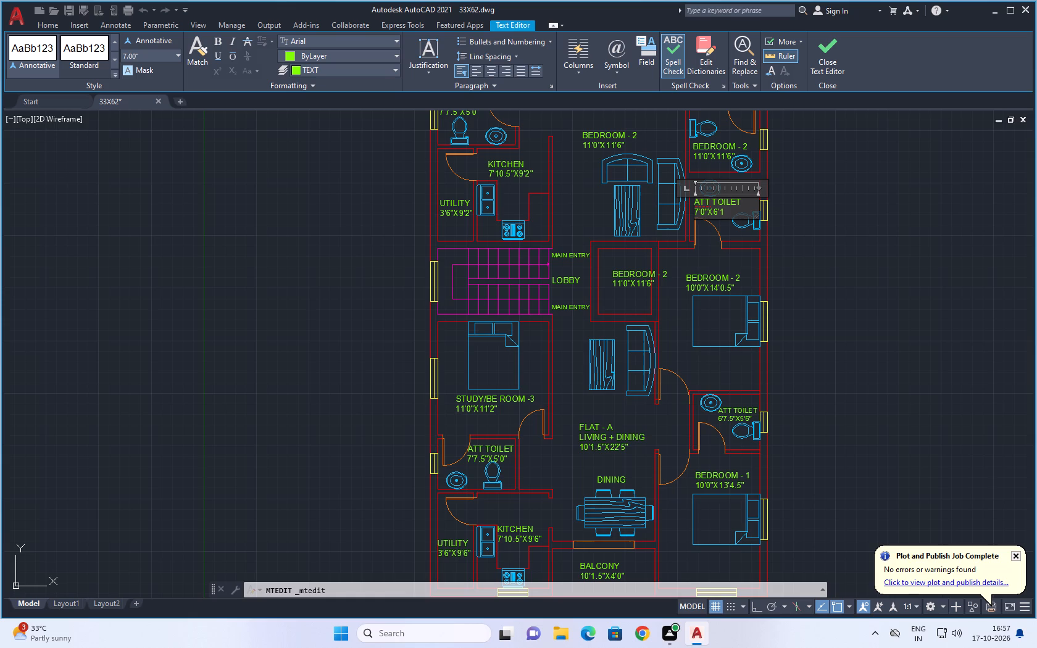
key("shift+quotedbl")
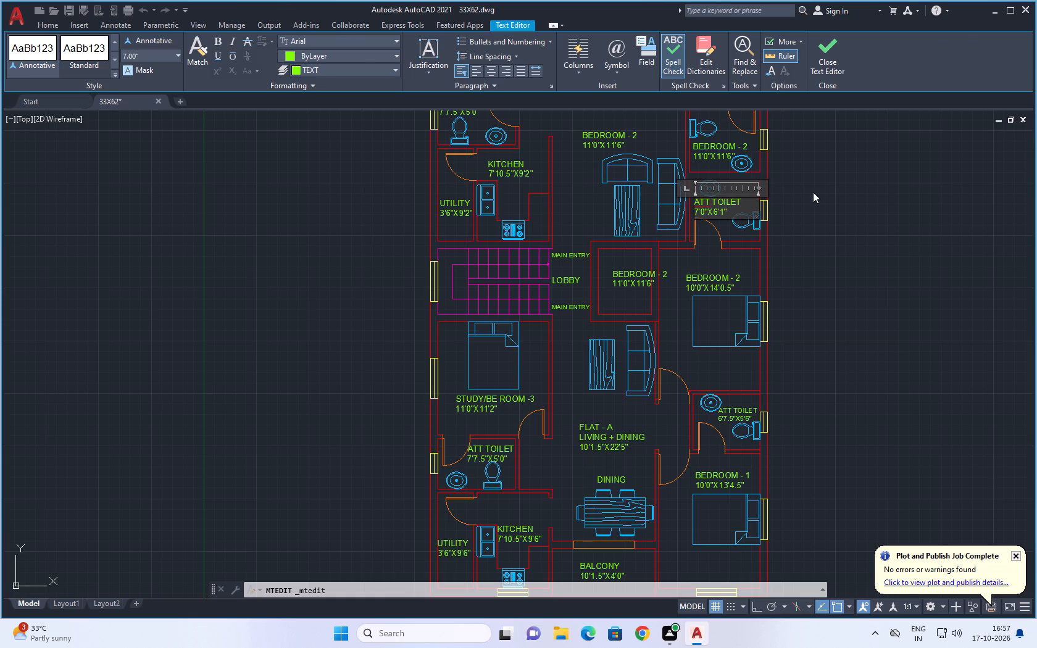
left_click(813, 192)
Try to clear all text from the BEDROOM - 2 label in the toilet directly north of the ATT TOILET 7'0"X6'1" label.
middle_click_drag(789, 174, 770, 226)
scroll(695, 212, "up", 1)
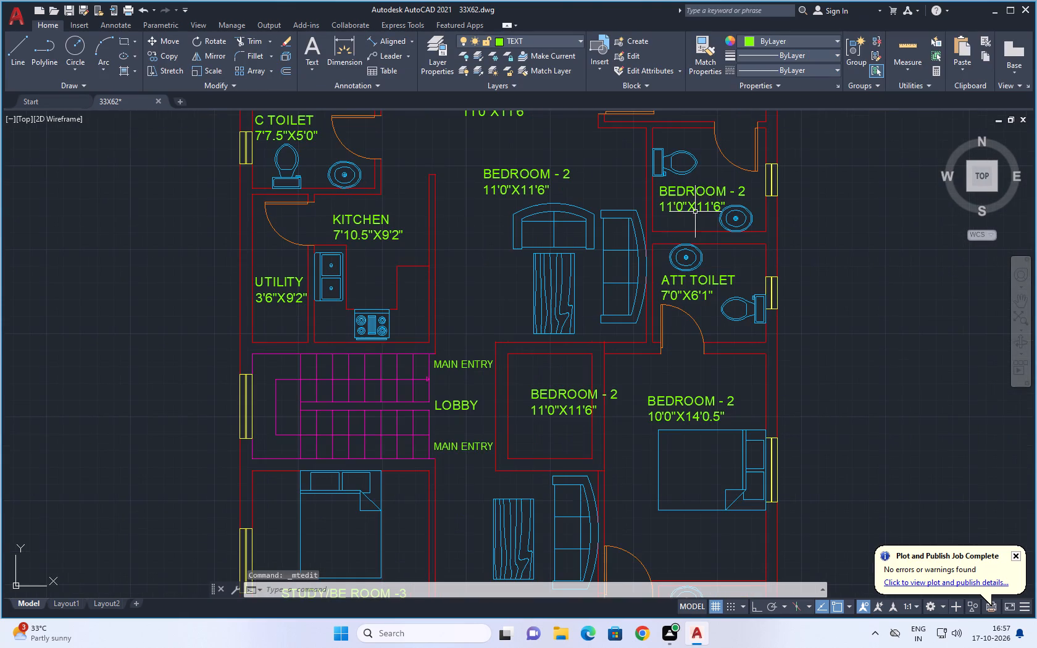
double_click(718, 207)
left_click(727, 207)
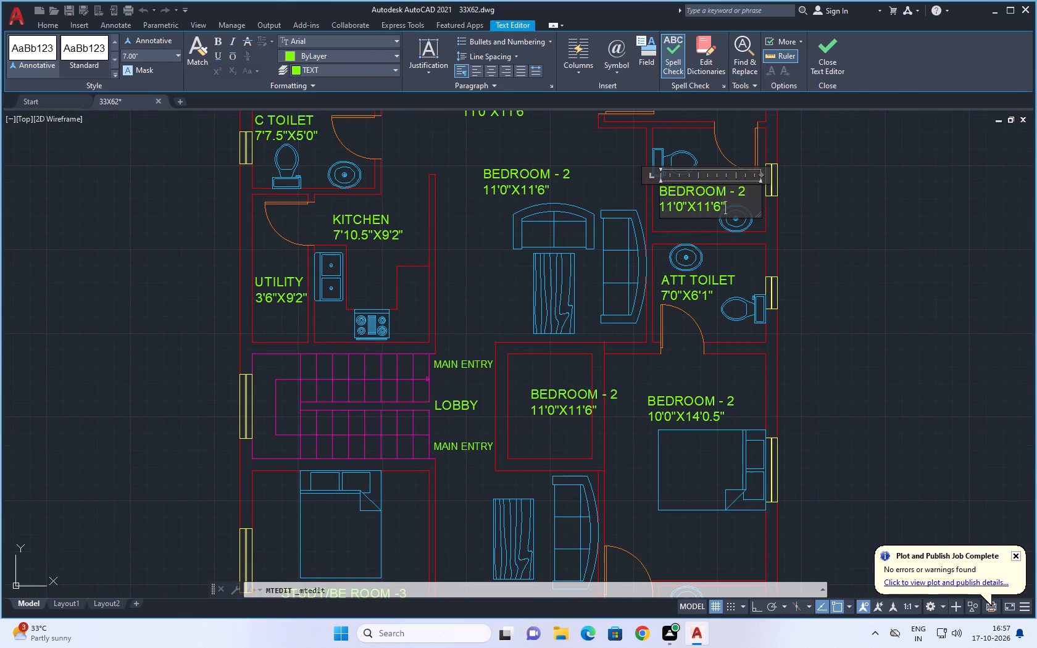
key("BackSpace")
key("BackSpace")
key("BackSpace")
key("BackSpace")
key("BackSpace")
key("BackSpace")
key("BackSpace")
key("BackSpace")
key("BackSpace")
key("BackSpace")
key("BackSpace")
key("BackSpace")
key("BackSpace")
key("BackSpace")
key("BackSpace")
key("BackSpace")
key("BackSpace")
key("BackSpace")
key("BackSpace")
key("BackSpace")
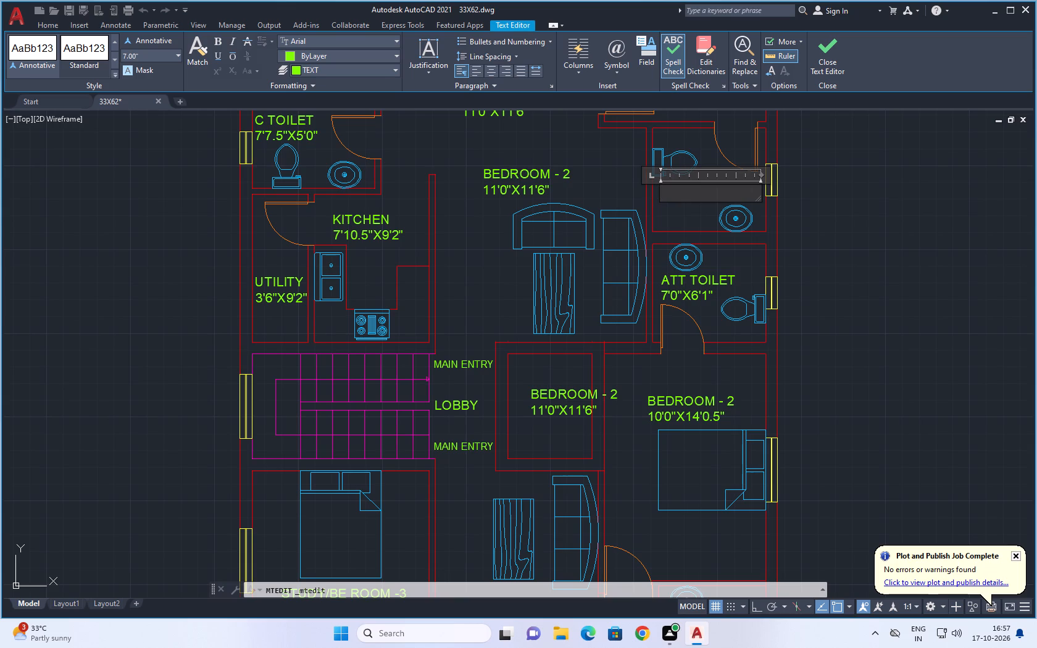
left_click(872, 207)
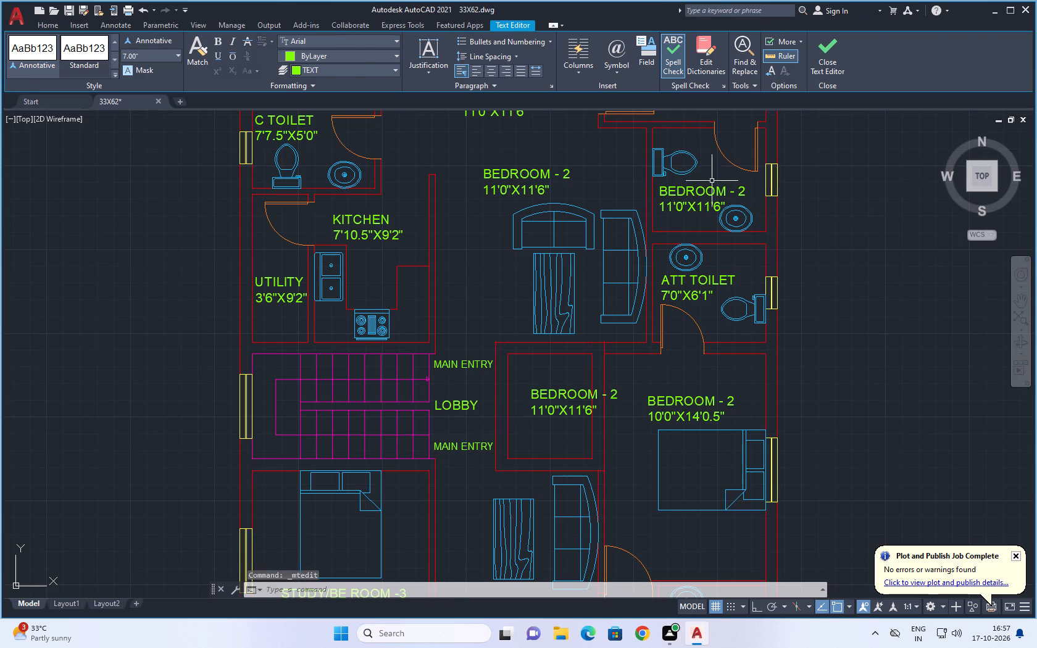
Delete the BEDROOM - 2 label in the toilet directly north of the ATT TOILET 7'0"X6'1" label.
left_click(677, 192)
key("Delete")
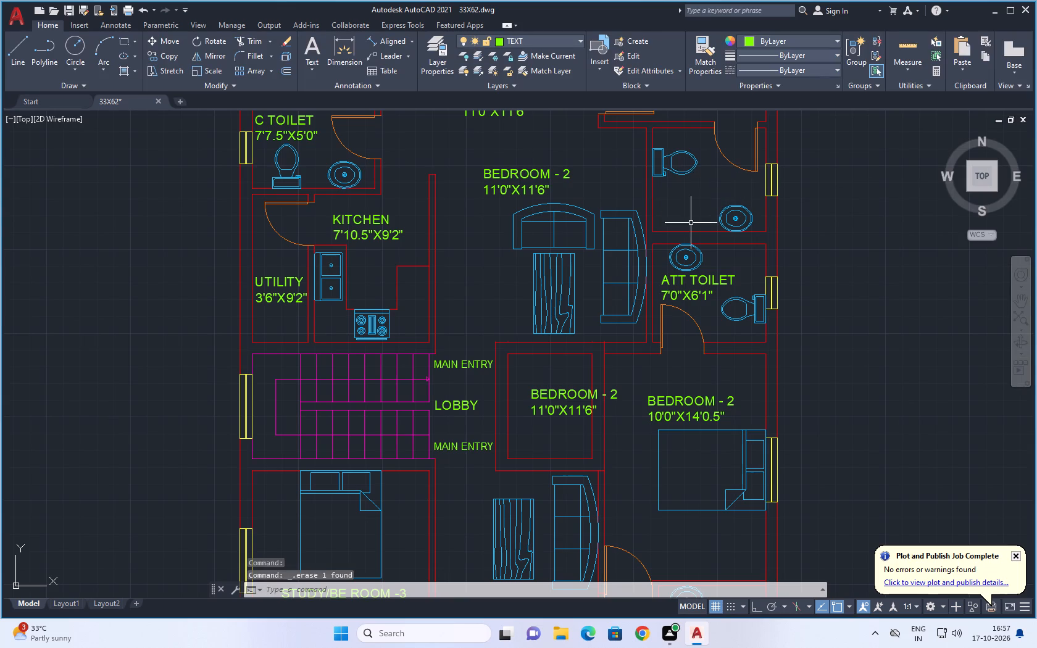
Copy the ATT TOILET 7'0"X6'1" label about 5'7" straight north into the adjoining unlabelled toilet.
left_click(673, 282)
key("c")
key("o")
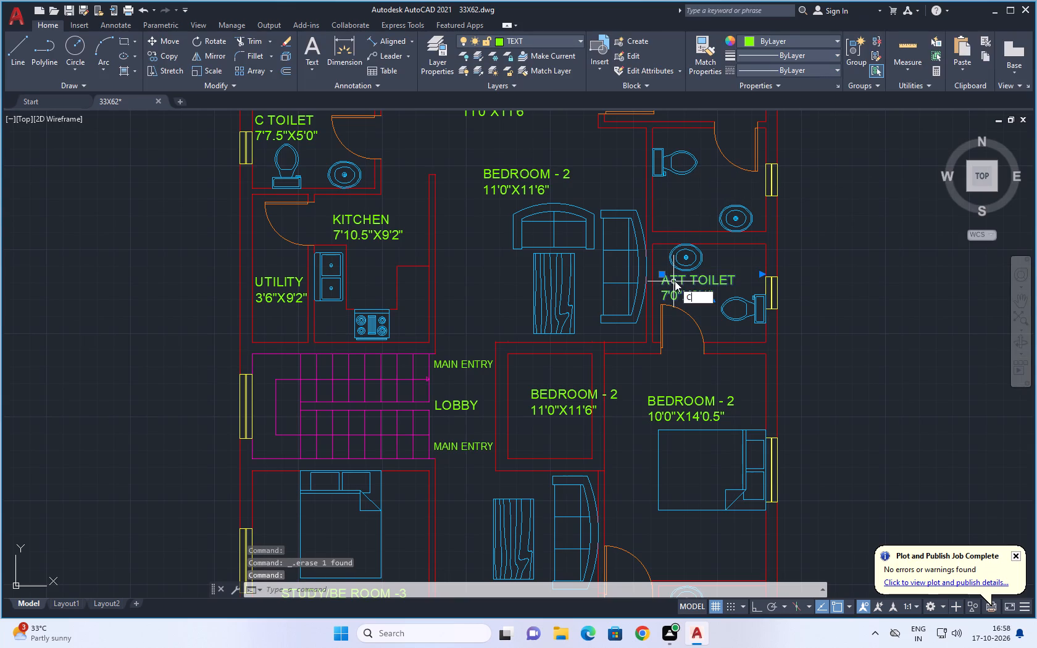
key("space")
left_click(665, 279)
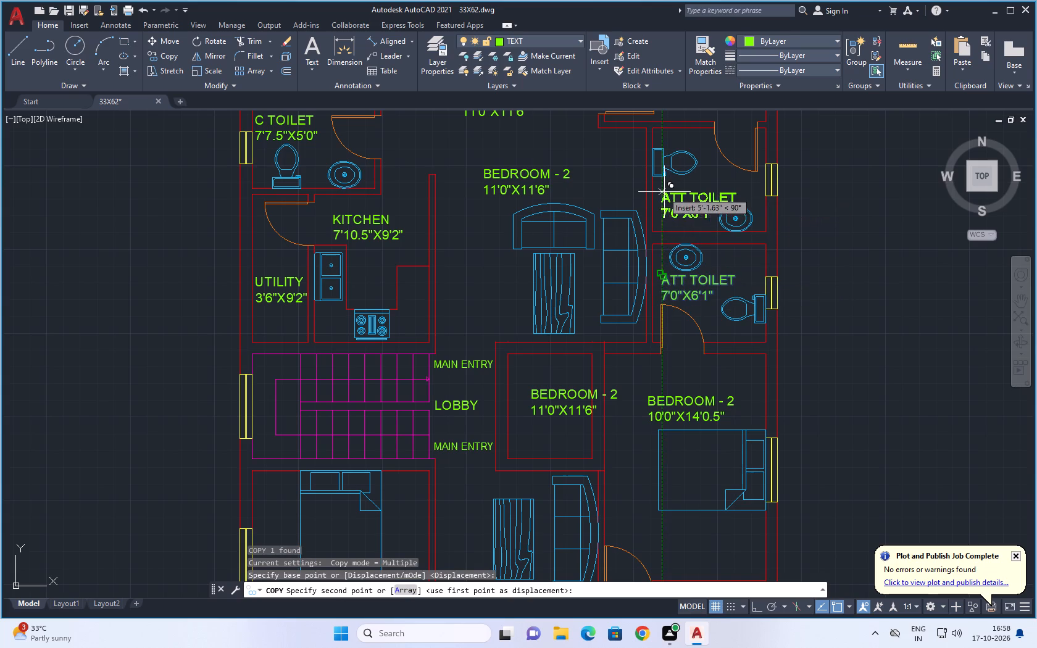
left_click(664, 185)
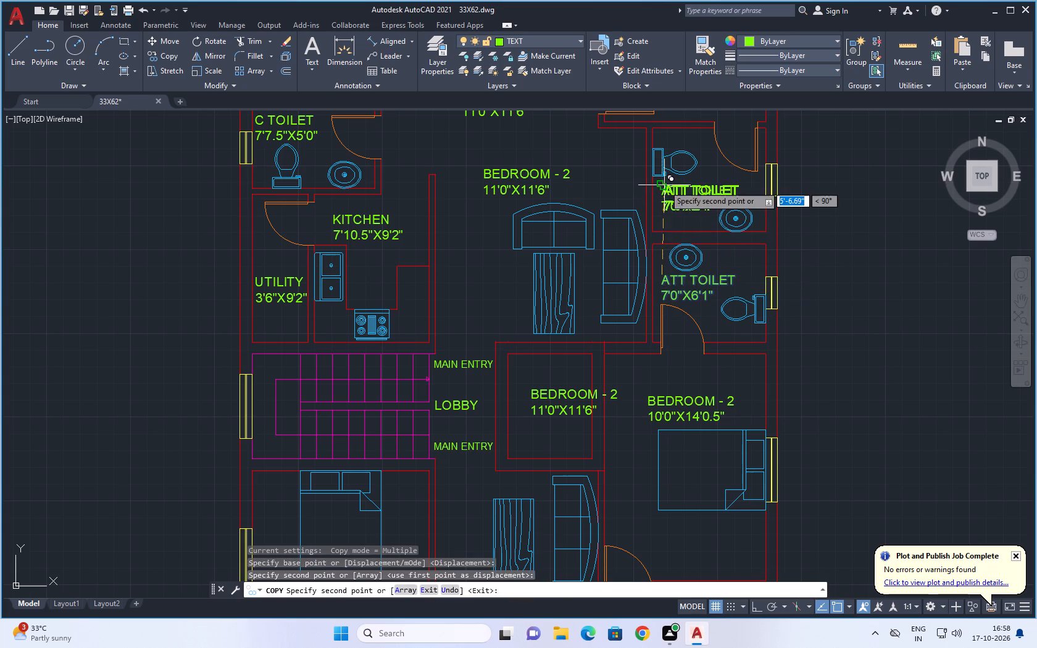
key("Escape")
key("Escape")
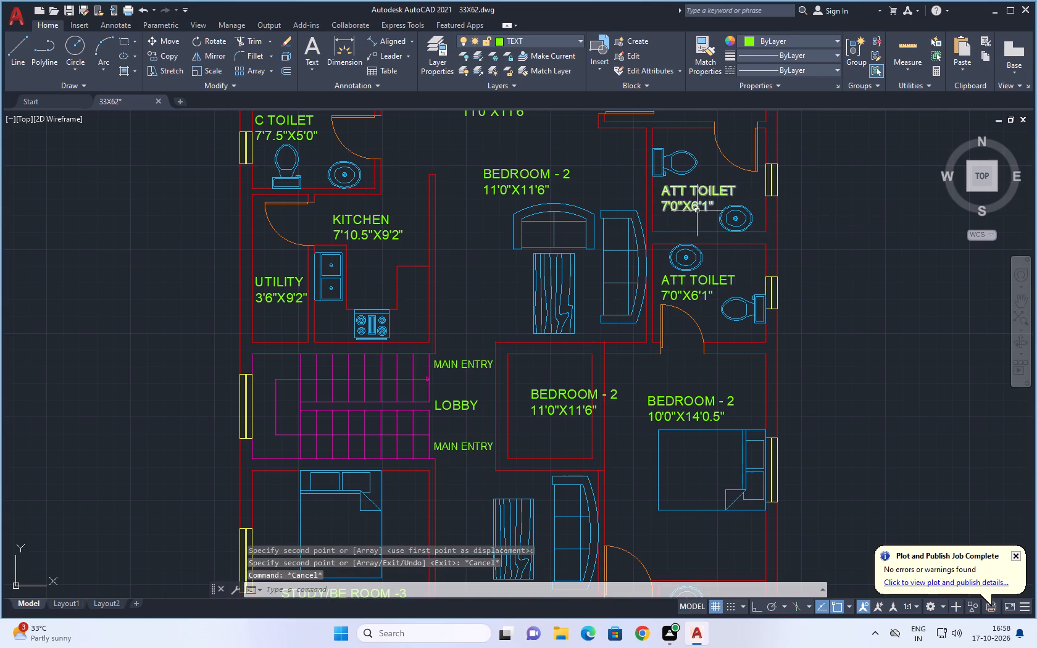
Set the size line of the copied ATT TOILET label in the northern toilet to 7'0"X6'5.5".
scroll(707, 206, "up", 1)
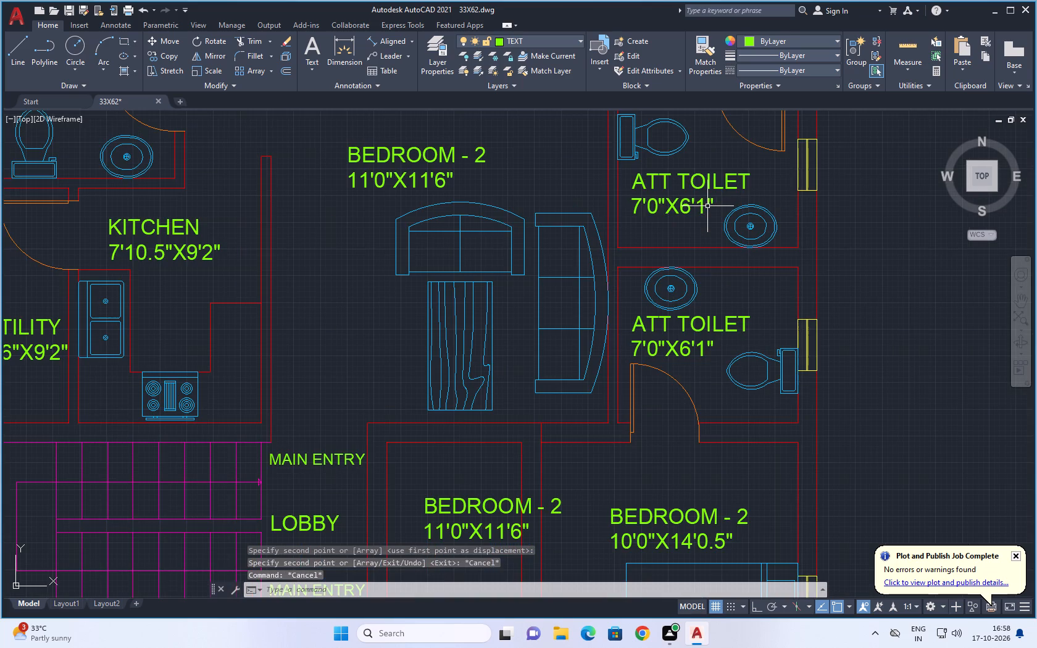
double_click(703, 201)
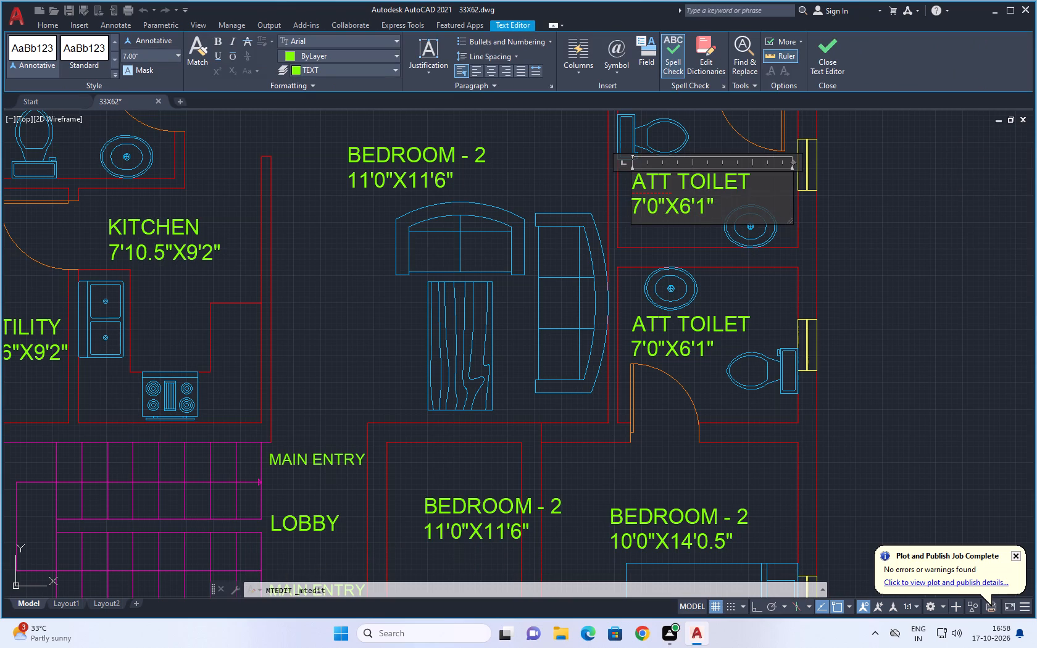
left_click(704, 197)
key("BackSpace")
type("5.5")
left_click(837, 220)
Rename the BEDROOM - 2 label in the northeast bedroom as BEDROOM - 1.
middle_click_drag(852, 152, 847, 183)
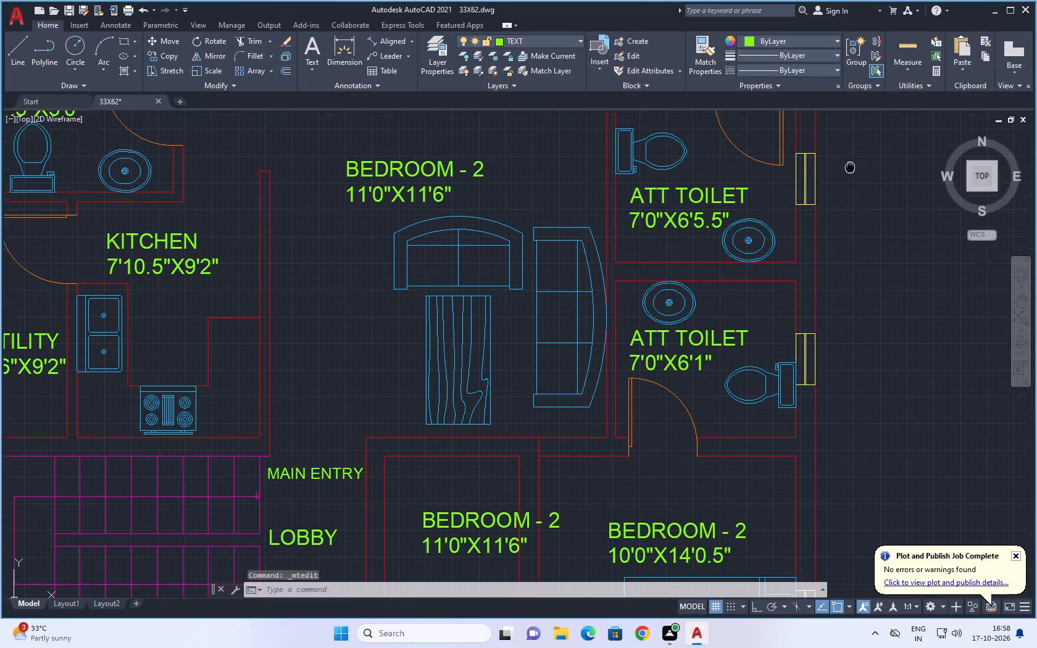
middle_click_drag(847, 183, 822, 293)
scroll(828, 236, "down", 1)
middle_click_drag(838, 211, 809, 303)
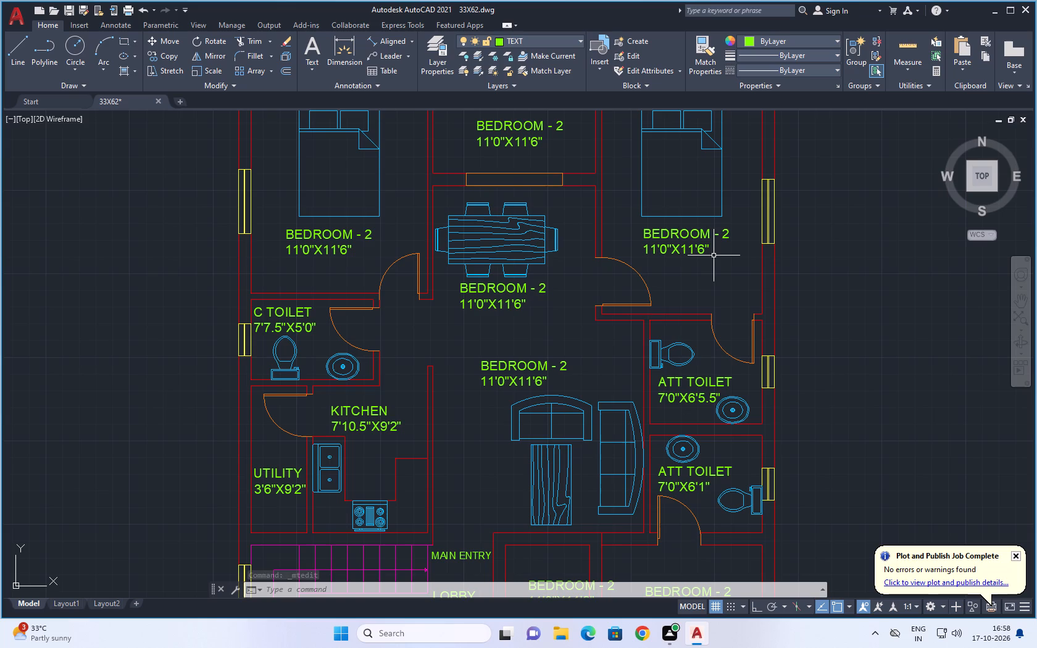
double_click(699, 249)
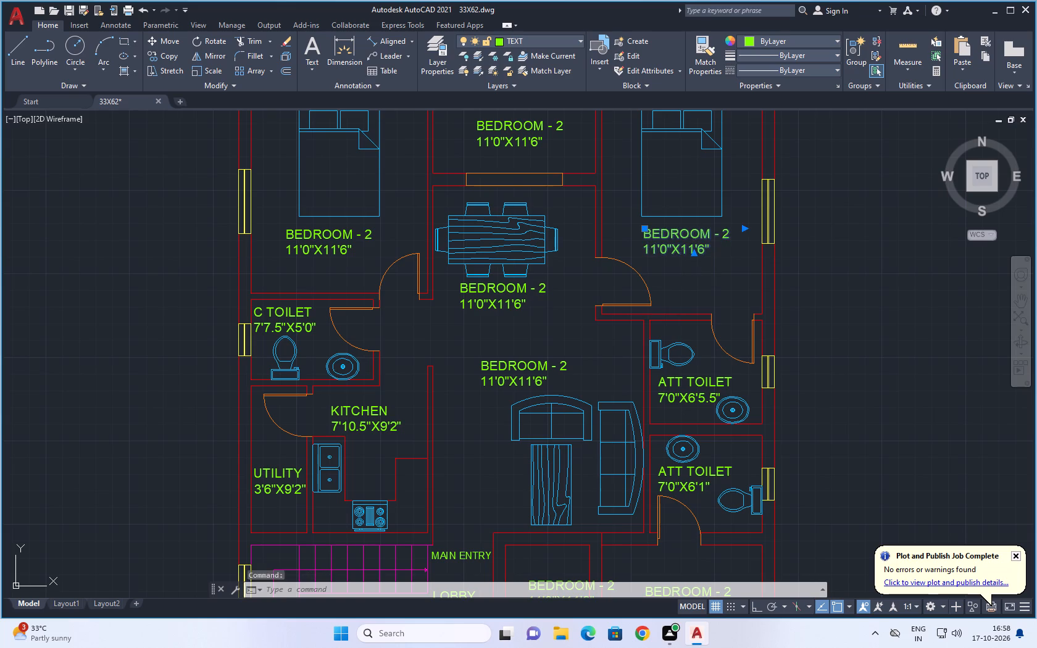
left_click(712, 251)
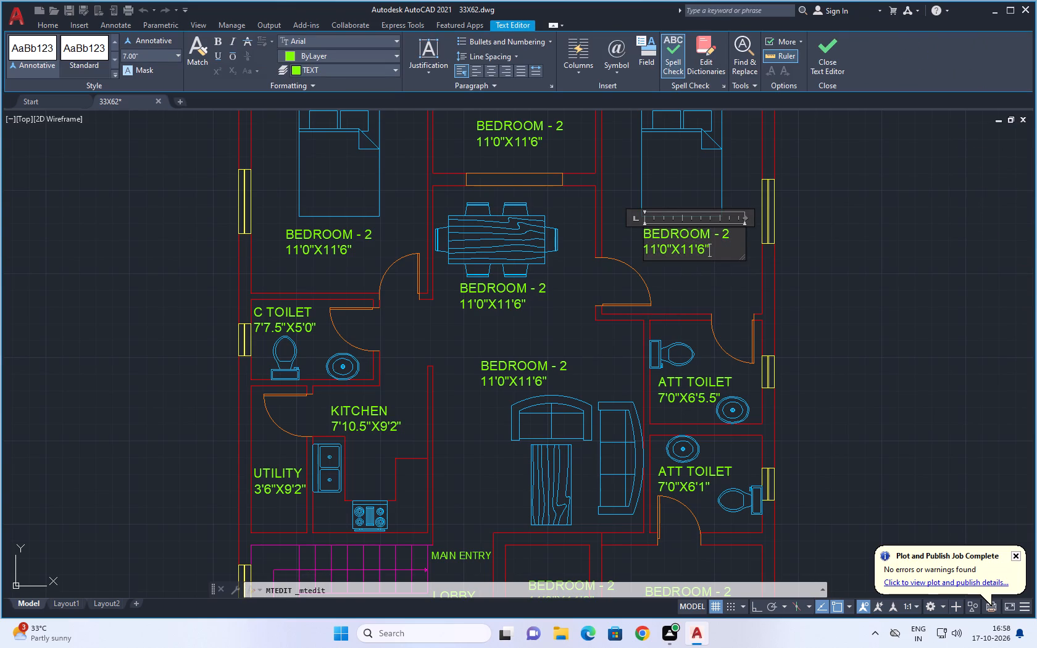
left_click(728, 235)
key("BackSpace")
key("1")
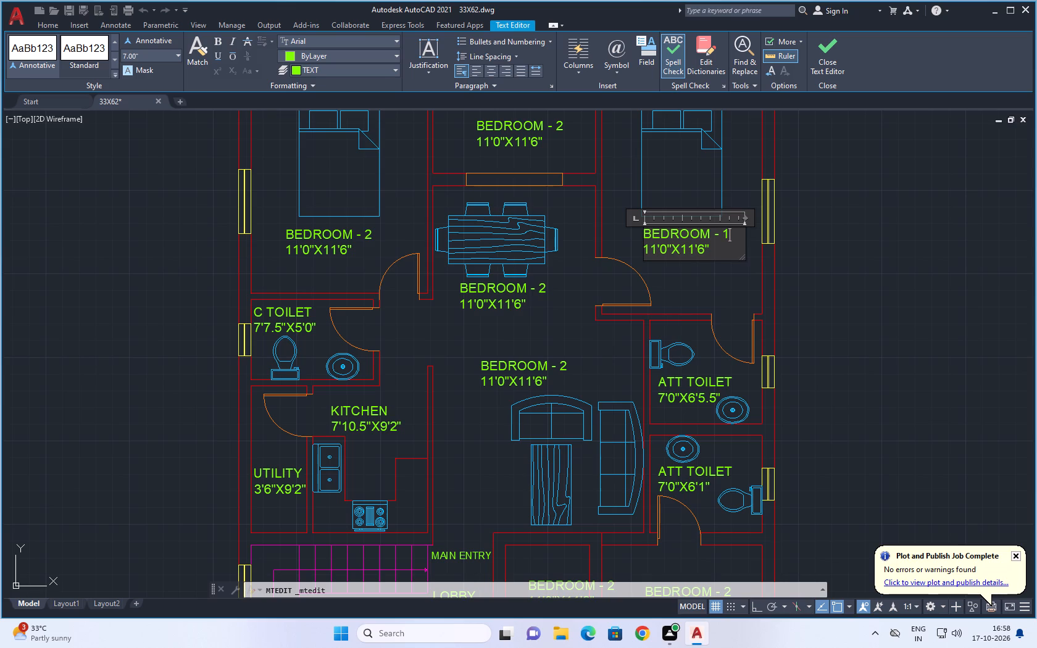
Set the size line of the BEDROOM - 1 label in the northeast bedroom to 10'0"X12'9".
left_click(656, 249)
key("BackSpace")
key("0")
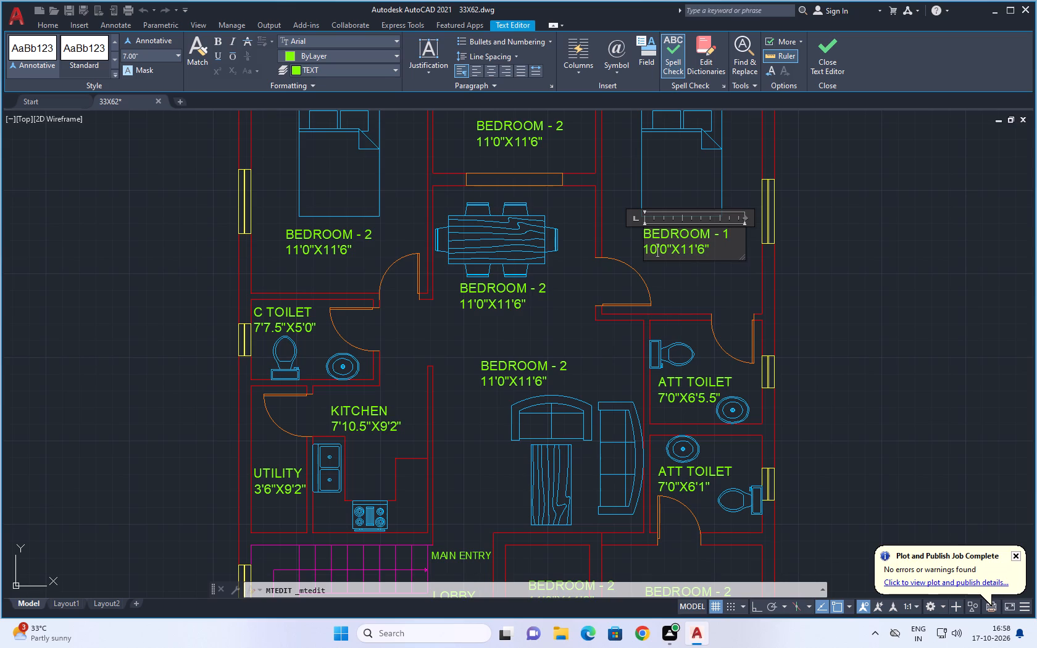
left_click(693, 251)
key("BackSpace")
key("2")
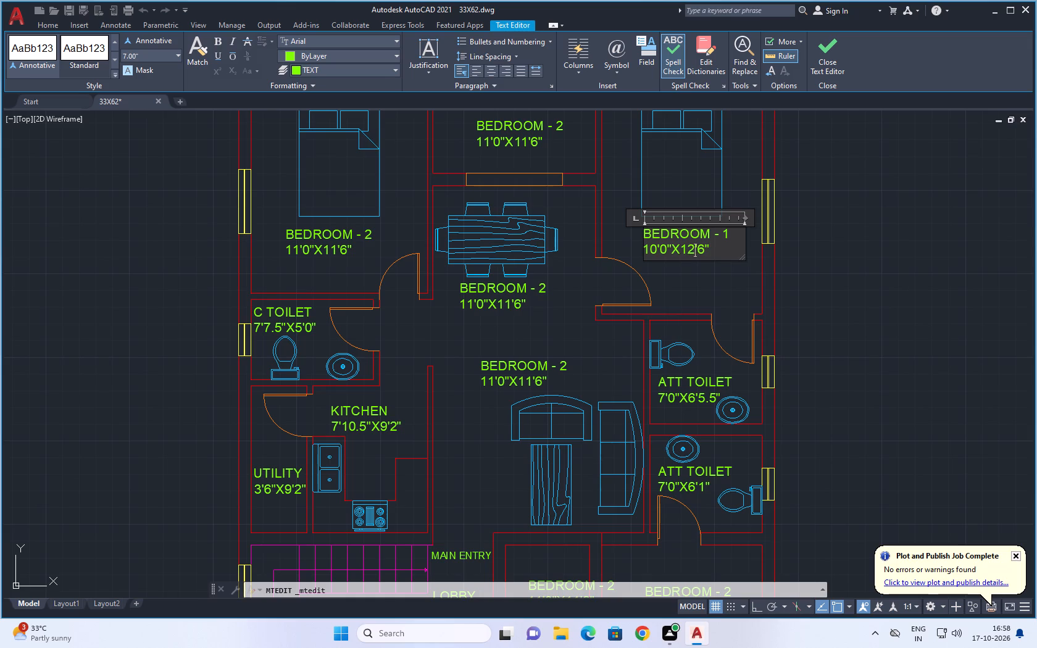
left_click(702, 252)
key("BackSpace")
key("9")
scroll(703, 257, "down", 1)
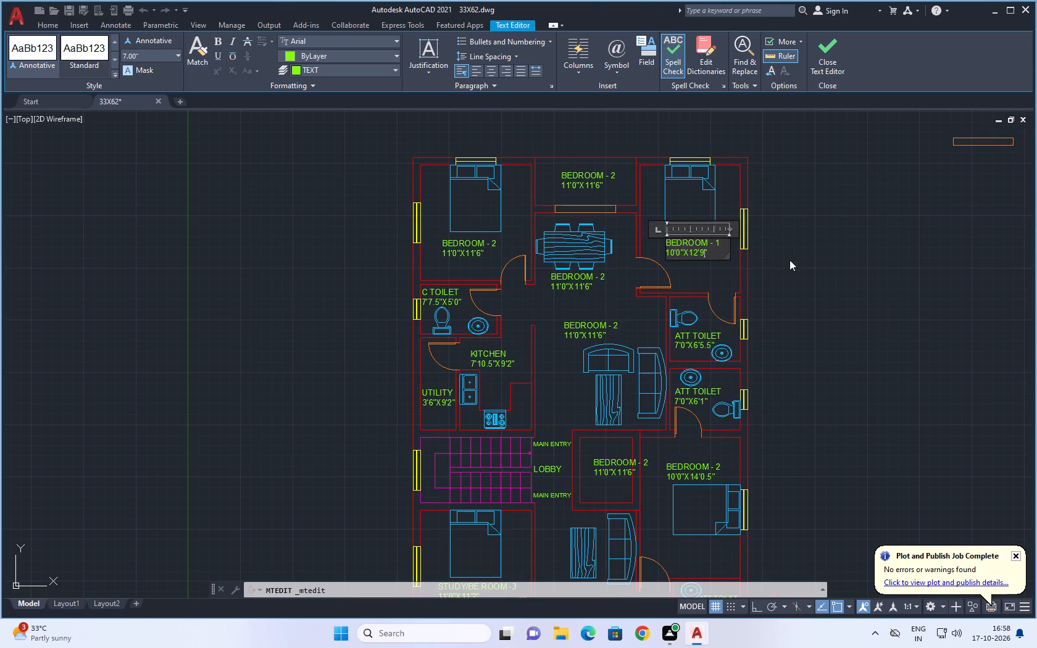
left_click(793, 255)
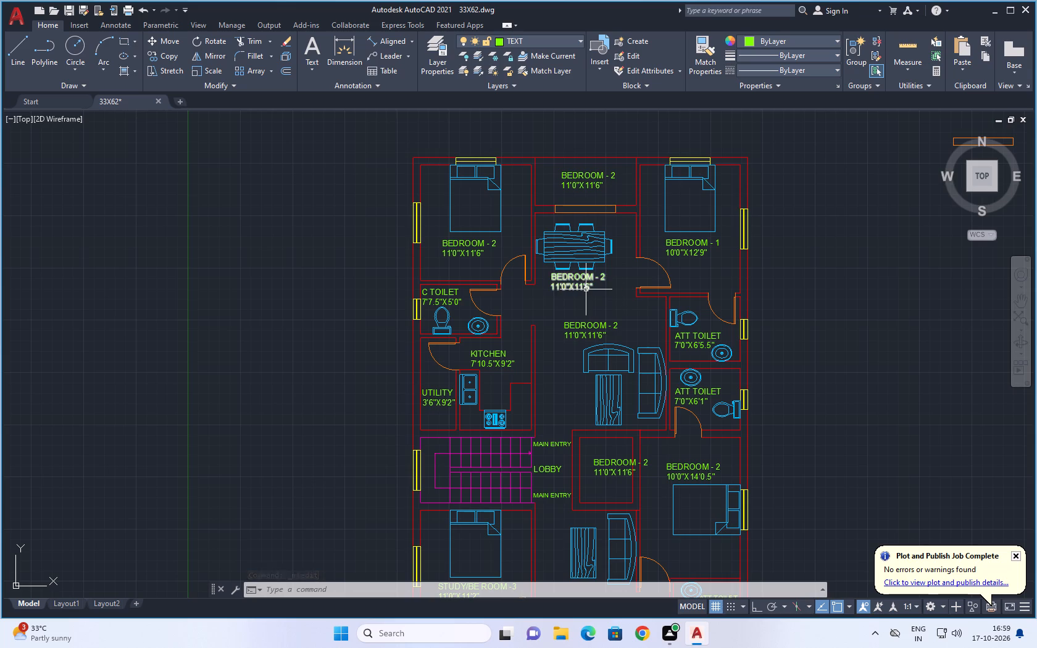
Replace the BEDROOM - 2 label just south of the dining table with DINING and a second line 10'1.5"X9'1.5".
double_click(586, 289)
left_click(604, 288)
key("BackSpace")
key("BackSpace")
key("BackSpace")
key("BackSpace")
key("BackSpace")
key("BackSpace")
key("BackSpace")
key("BackSpace")
key("BackSpace")
key("BackSpace")
key("BackSpace")
key("BackSpace")
key("BackSpace")
key("BackSpace")
key("BackSpace")
key("BackSpace")
key("BackSpace")
key("BackSpace")
key("BackSpace")
key("BackSpace")
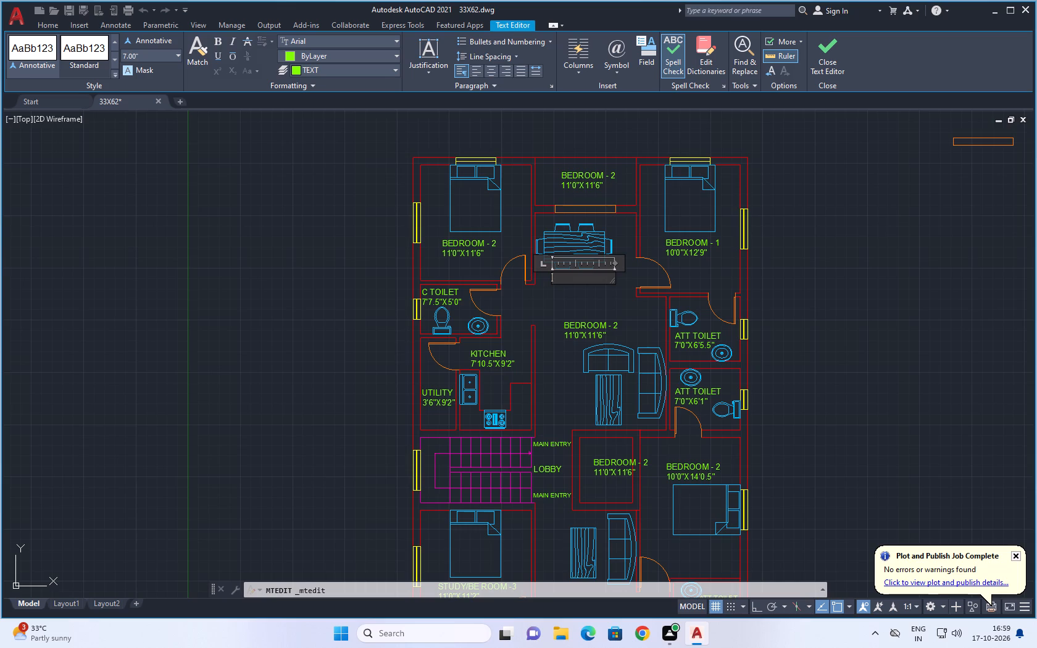
type("DINING")
key("Return")
type("10'1.5\"")
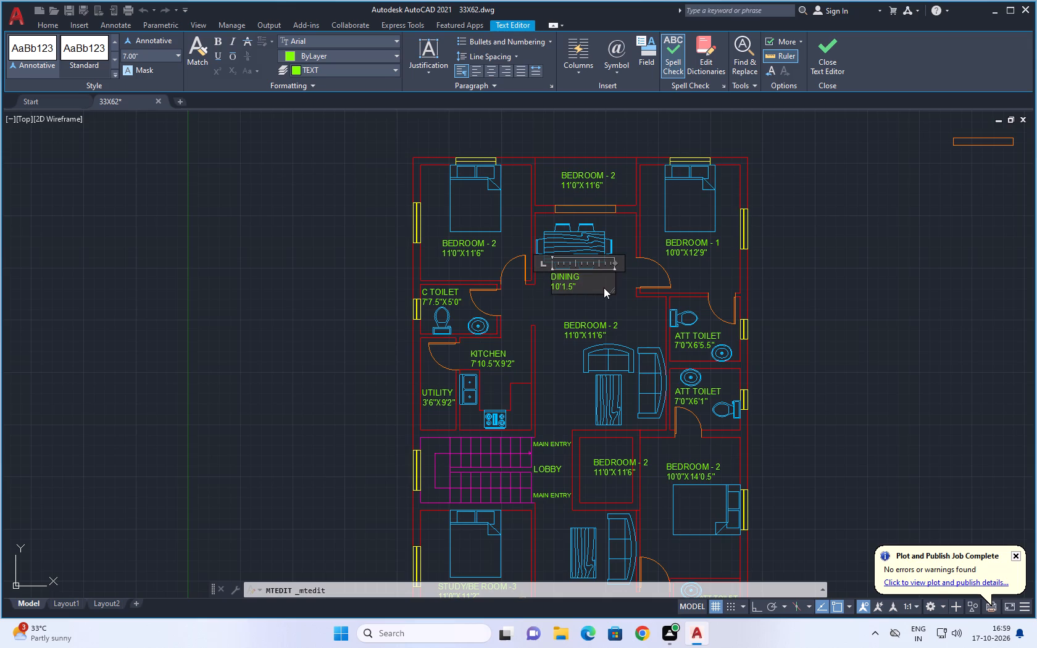
type("X9'")
type("1.5")
key("shift+quotedbl")
left_click(595, 307)
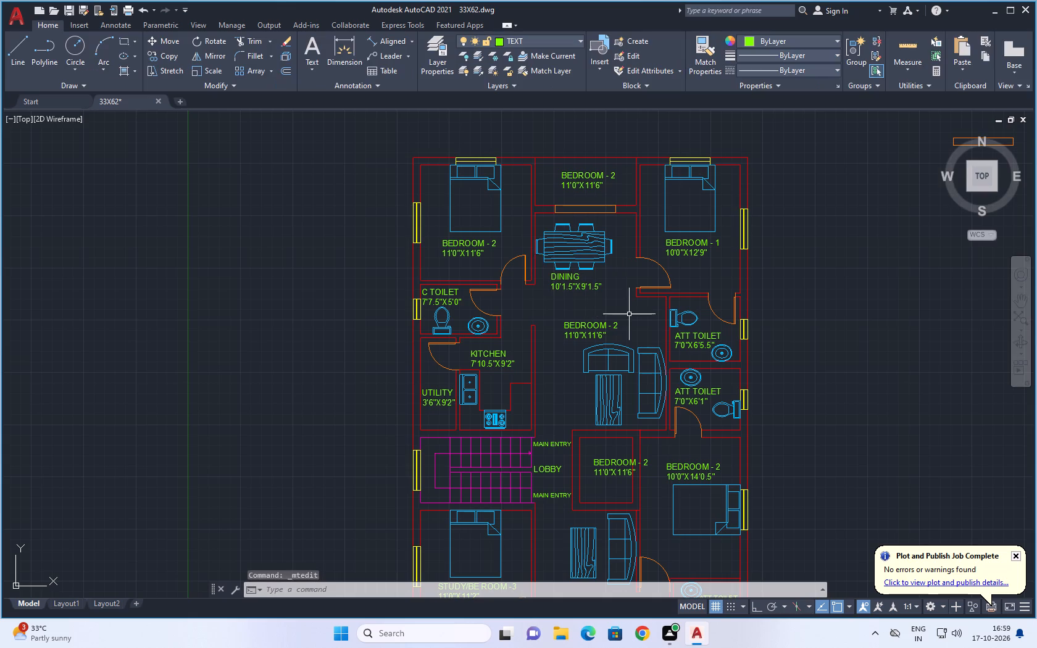
Replace the BEDROOM - 2 label above the northern flat's sofas with three lines: FLAT - B, LIVING and 13'1.5"X13'3.5".
scroll(622, 328, "up", 1)
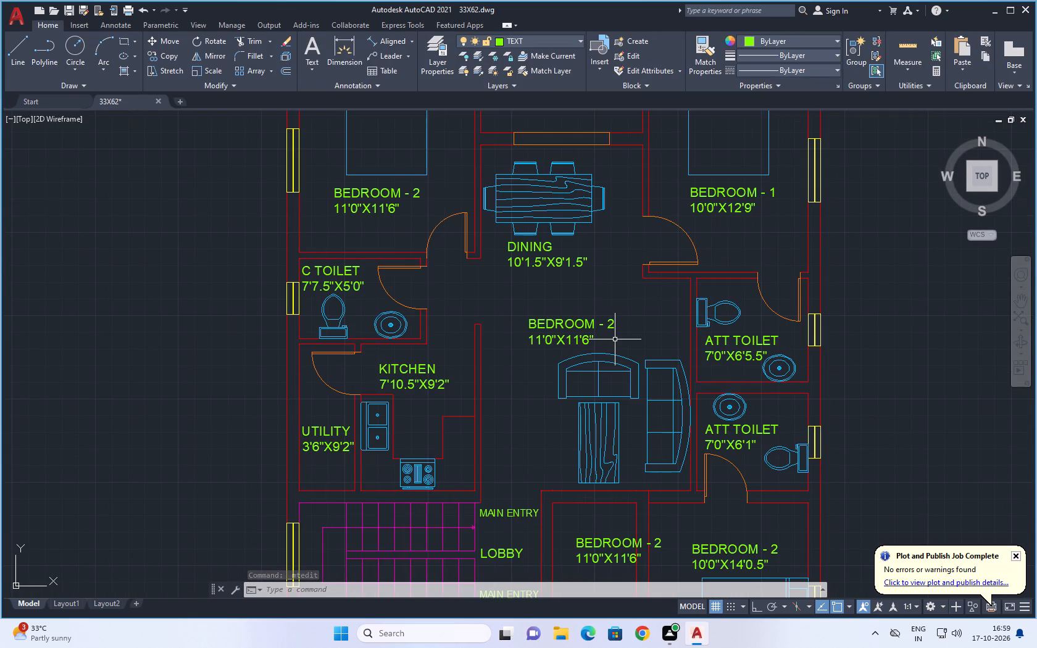
double_click(588, 344)
left_click(611, 344)
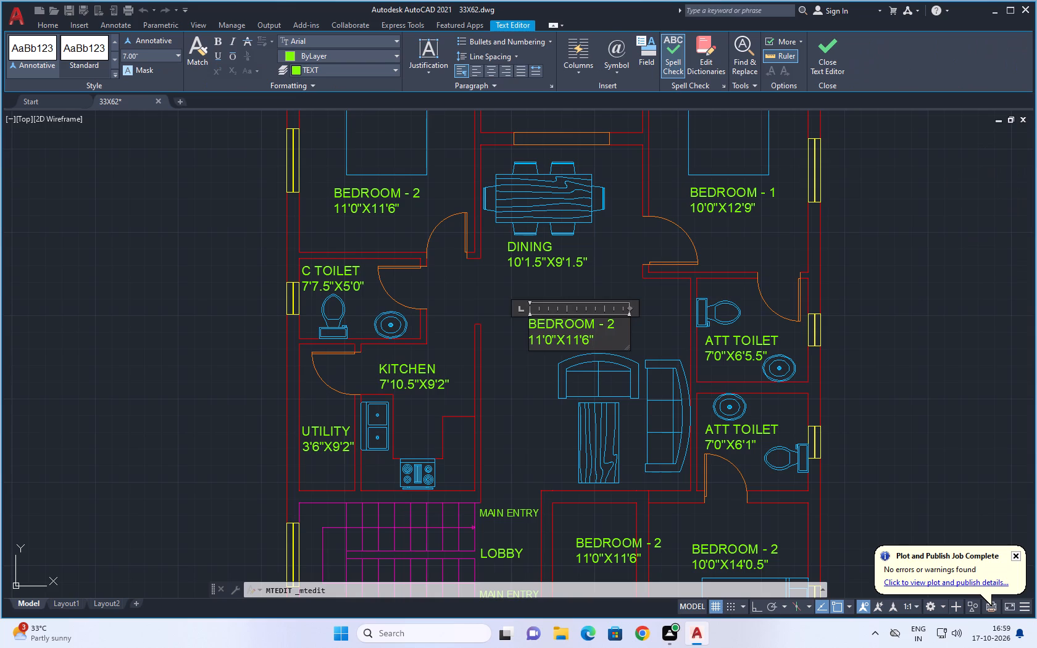
key("BackSpace")
key("BackSpace")
key("BackSpace")
key("BackSpace")
key("BackSpace")
key("BackSpace")
key("BackSpace")
key("BackSpace")
key("BackSpace")
key("BackSpace")
key("BackSpace")
key("BackSpace")
key("BackSpace")
key("BackSpace")
key("BackSpace")
key("BackSpace")
key("BackSpace")
key("BackSpace")
key("BackSpace")
key("BackSpace")
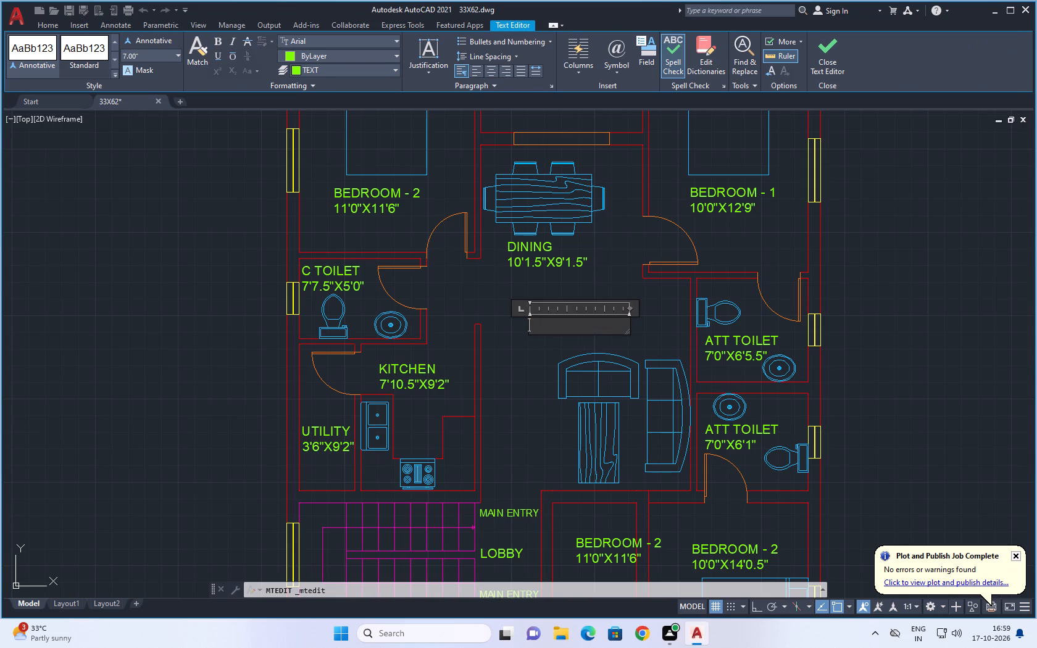
type("FLAT")
key("space")
type("-")
key("space")
key("b")
key("Return")
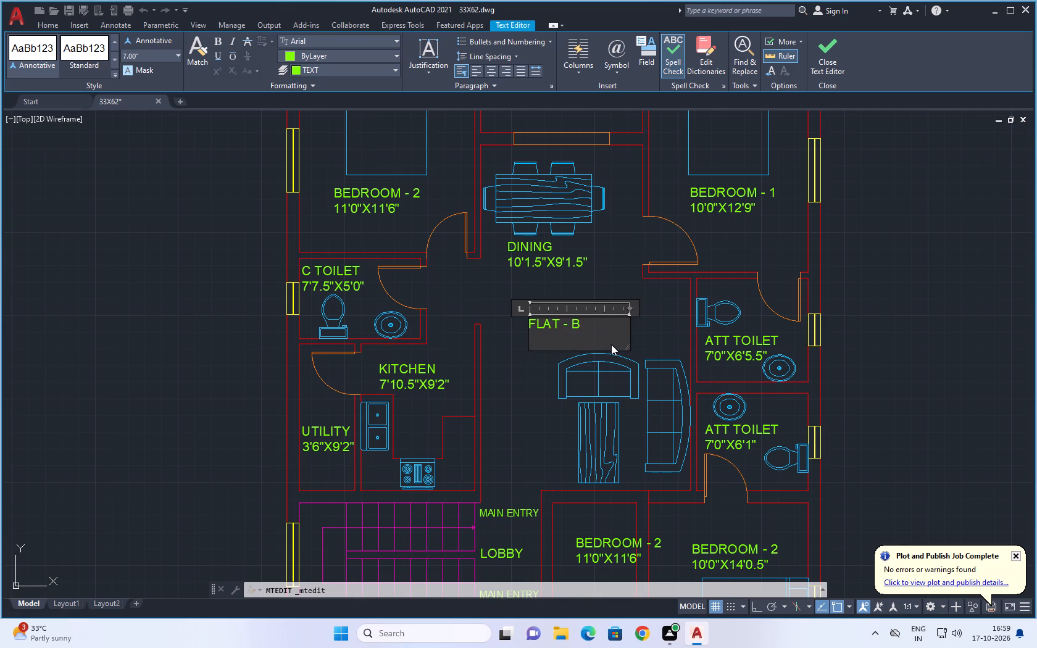
type("LIVING")
key("Return")
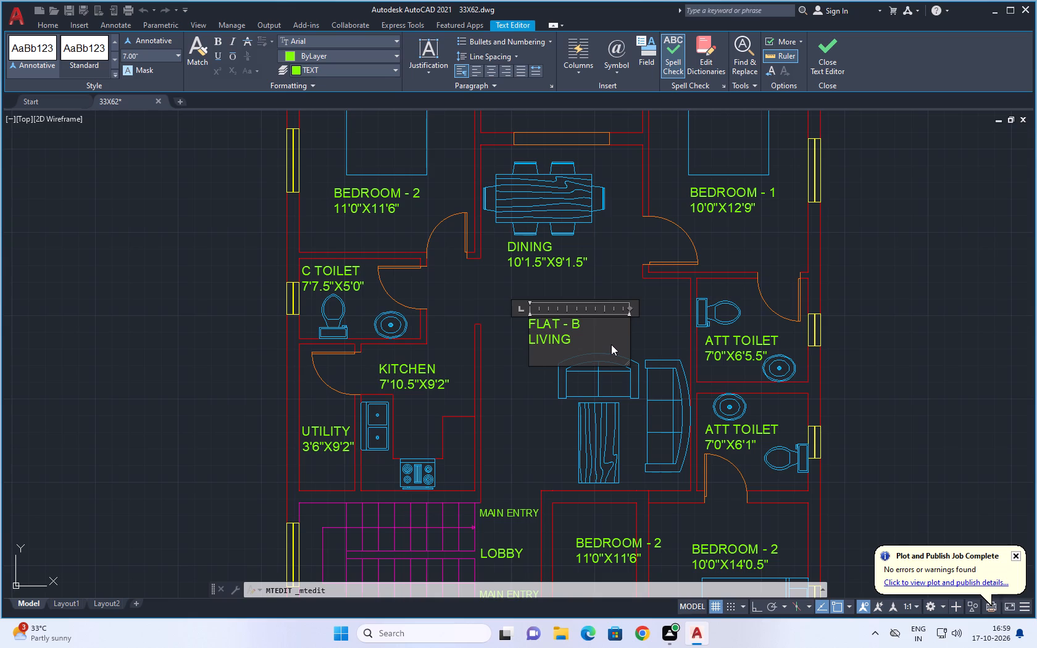
type("13'")
type("1.5\"")
key("x")
type("13'")
type("3.5\"")
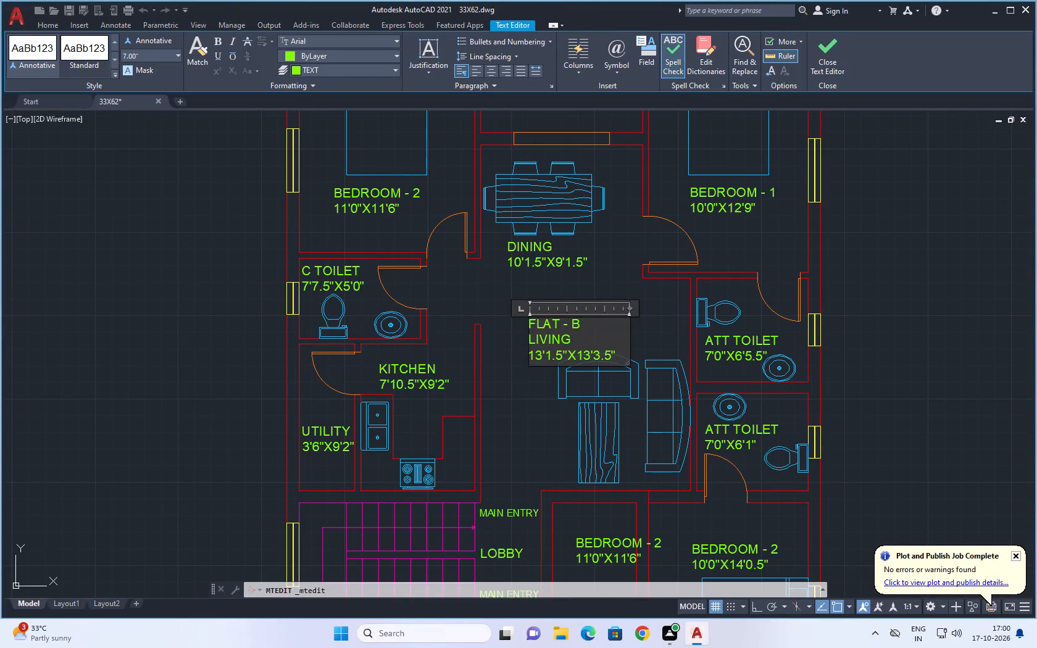
left_click(667, 304)
Move the FLAT - B LIVING label slightly north, clear of the sofa.
left_click(549, 333)
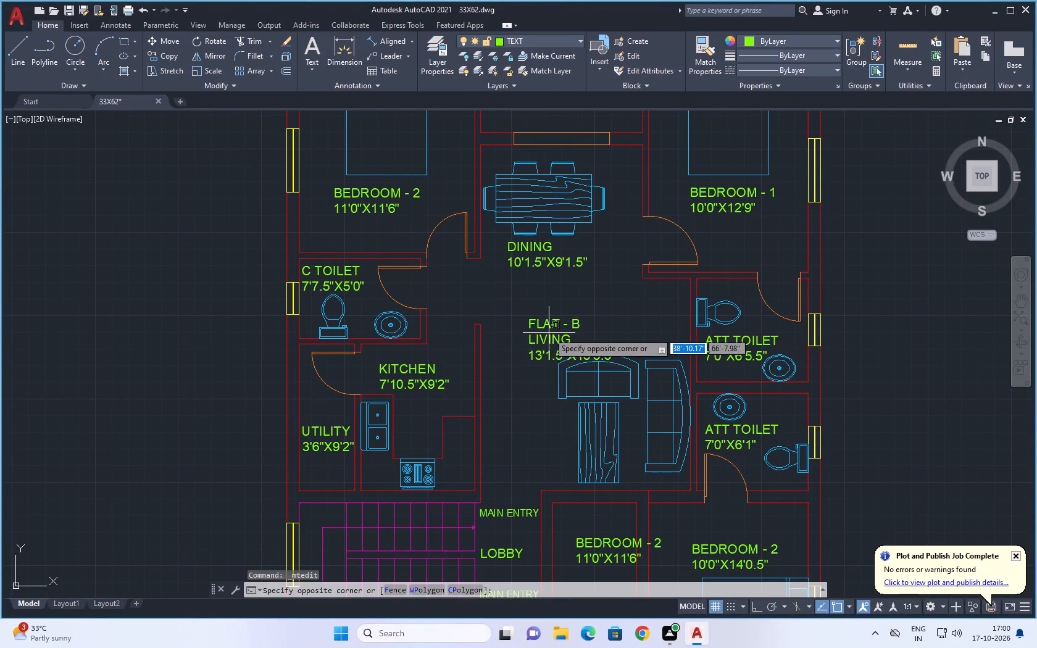
left_click_drag(547, 339, 546, 320)
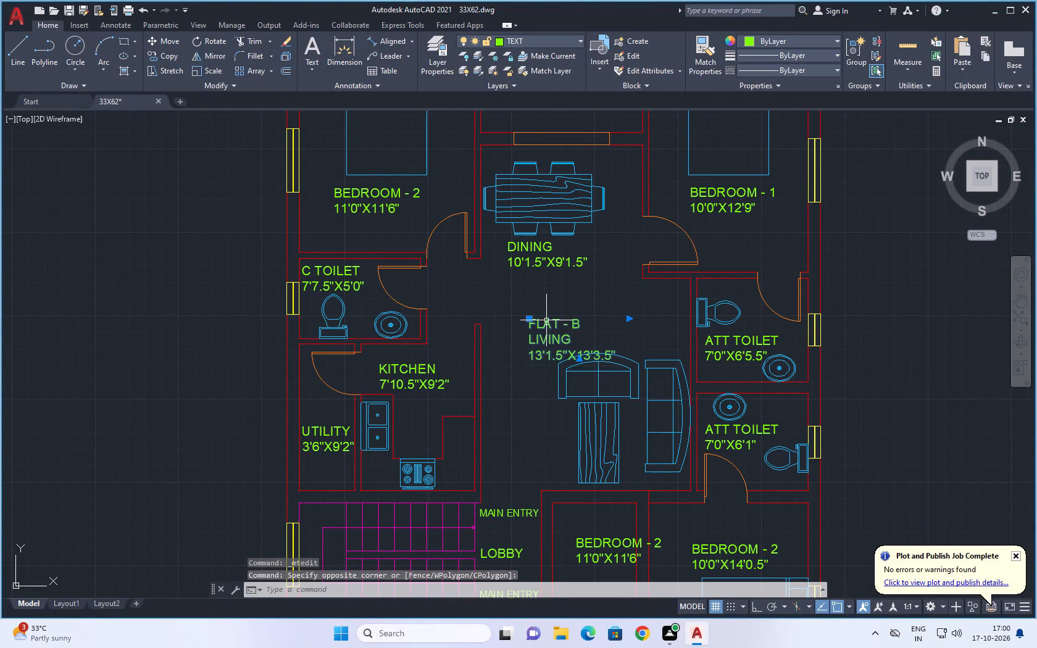
left_click_drag(551, 339, 551, 326)
Replace the BEDROOM - 2 label in the space north of the dining area with BALCONY and a second line 10'1.5"X4'0".
scroll(617, 265, "down", 1)
middle_click_drag(616, 274, 602, 320)
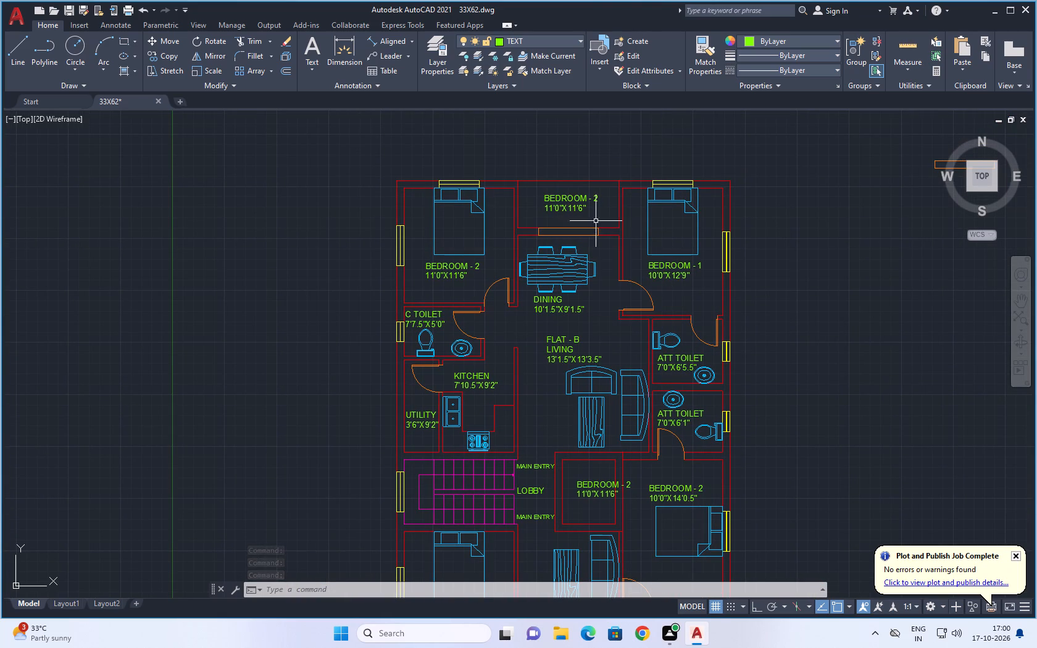
double_click(578, 209)
left_click(589, 212)
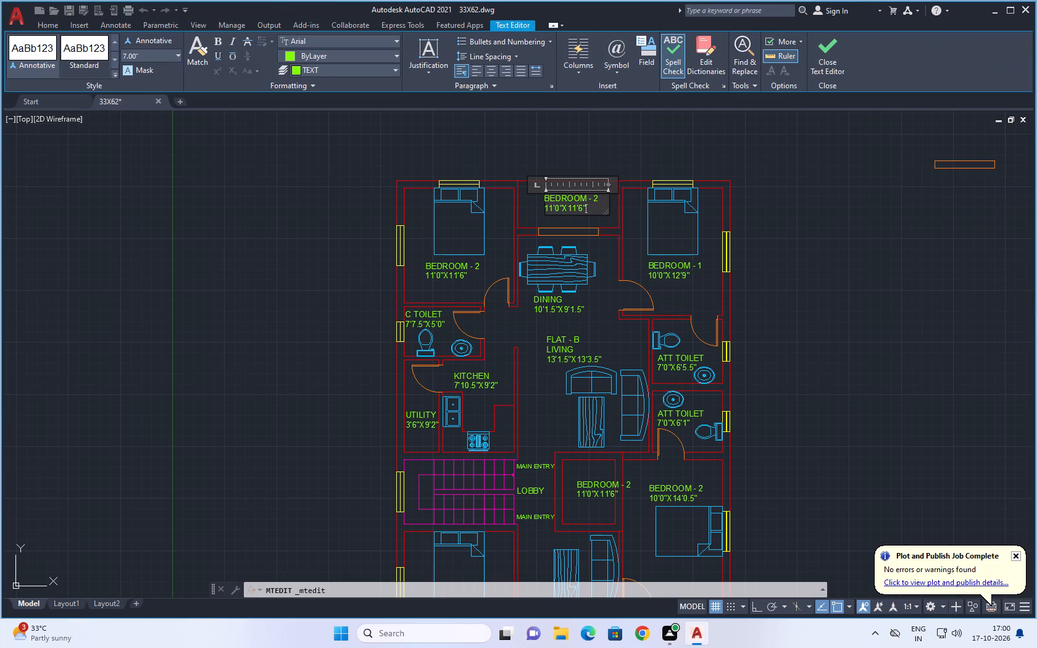
key("BackSpace")
key("BackSpace")
key("BackSpace")
key("BackSpace")
key("BackSpace")
key("BackSpace")
key("BackSpace")
key("BackSpace")
key("BackSpace")
key("BackSpace")
key("BackSpace")
key("BackSpace")
key("BackSpace")
key("BackSpace")
key("BackSpace")
key("BackSpace")
key("BackSpace")
key("BackSpace")
key("BackSpace")
key("BackSpace")
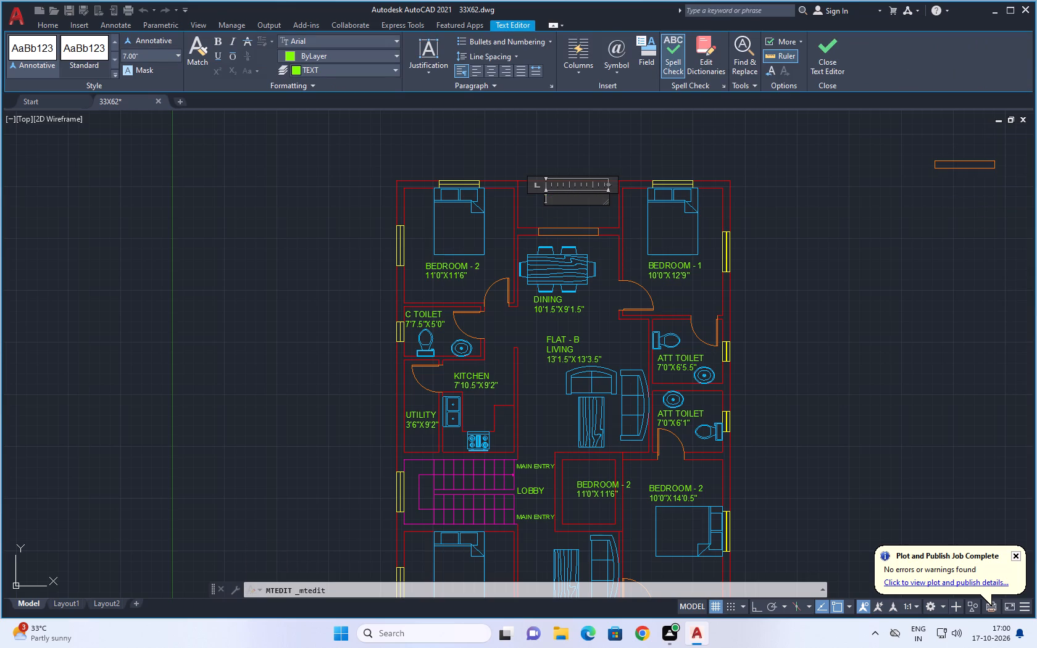
key("BackSpace")
type("BALCONY")
key("Return")
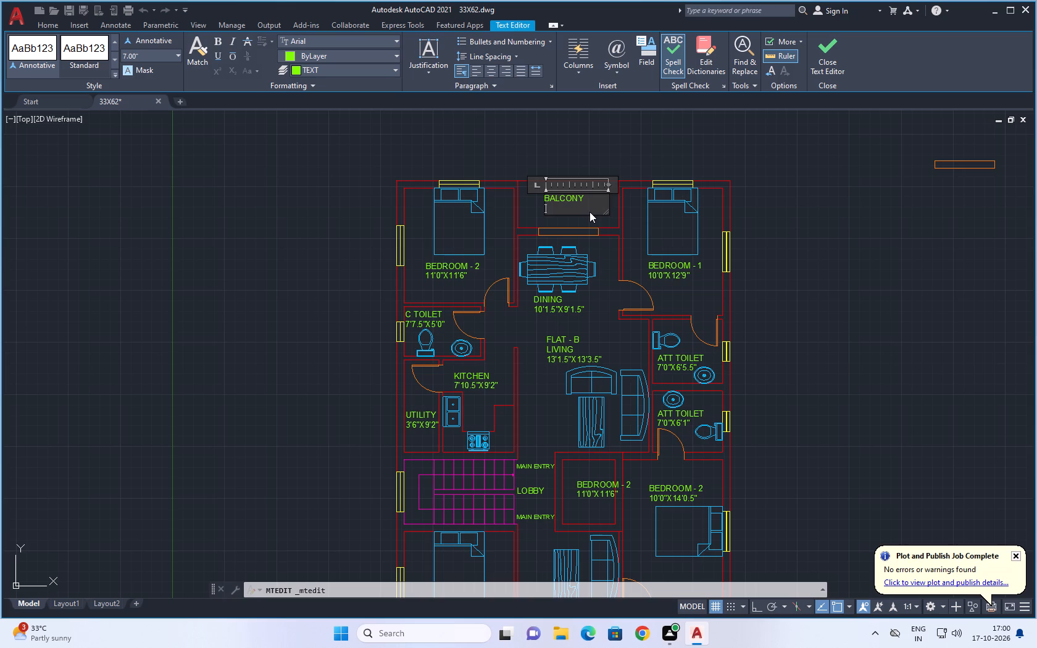
type("10'")
type("1.5")
key("shift+quotedbl")
key("x")
type("4'0")
key("shift+quotedbl")
left_click(833, 254)
Examine the room labels across both flats of the floor plan for any remaining placeholder texts.
middle_click_drag(795, 296, 751, 232)
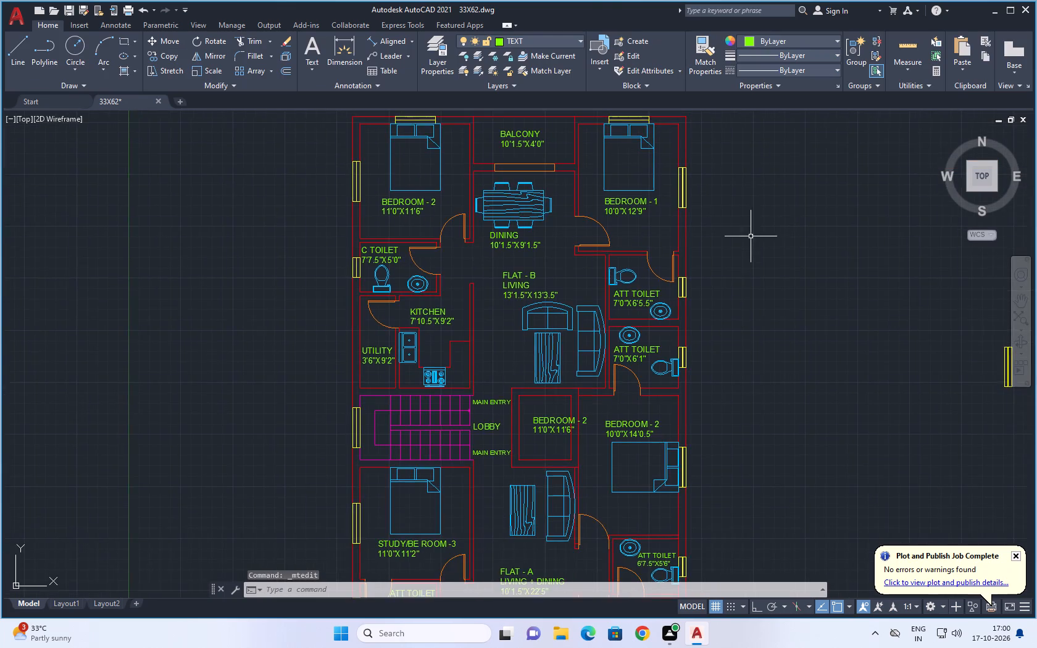
scroll(751, 247, "down", 1)
middle_click_drag(746, 280, 723, 237)
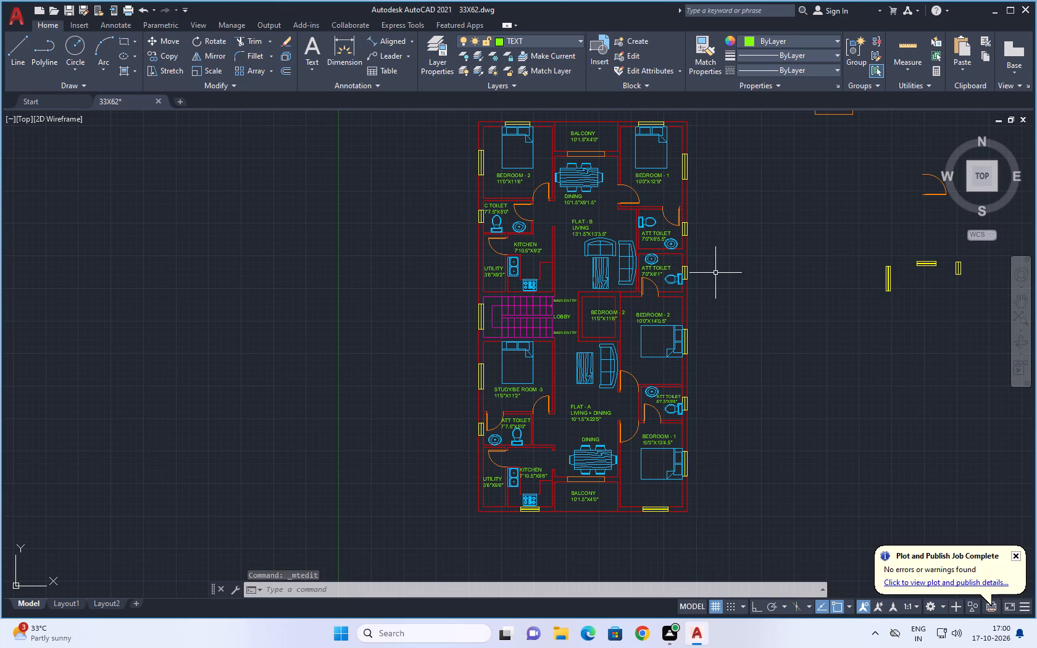
middle_click_drag(724, 370, 711, 334)
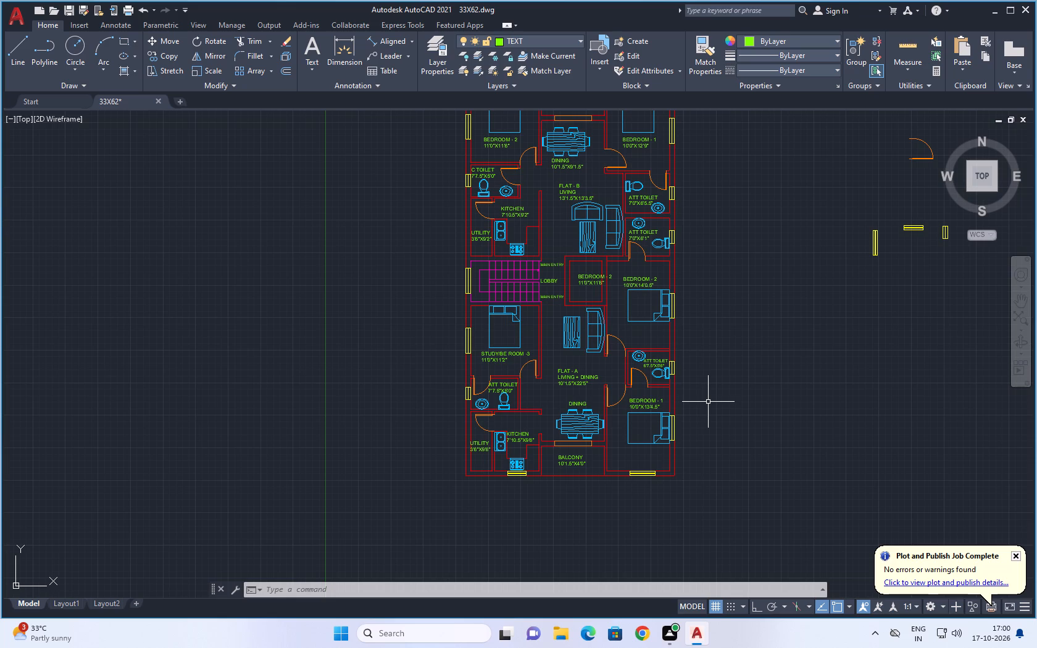
scroll(716, 398, "down", 1)
middle_click_drag(749, 337, 698, 302)
scroll(698, 302, "up", 1)
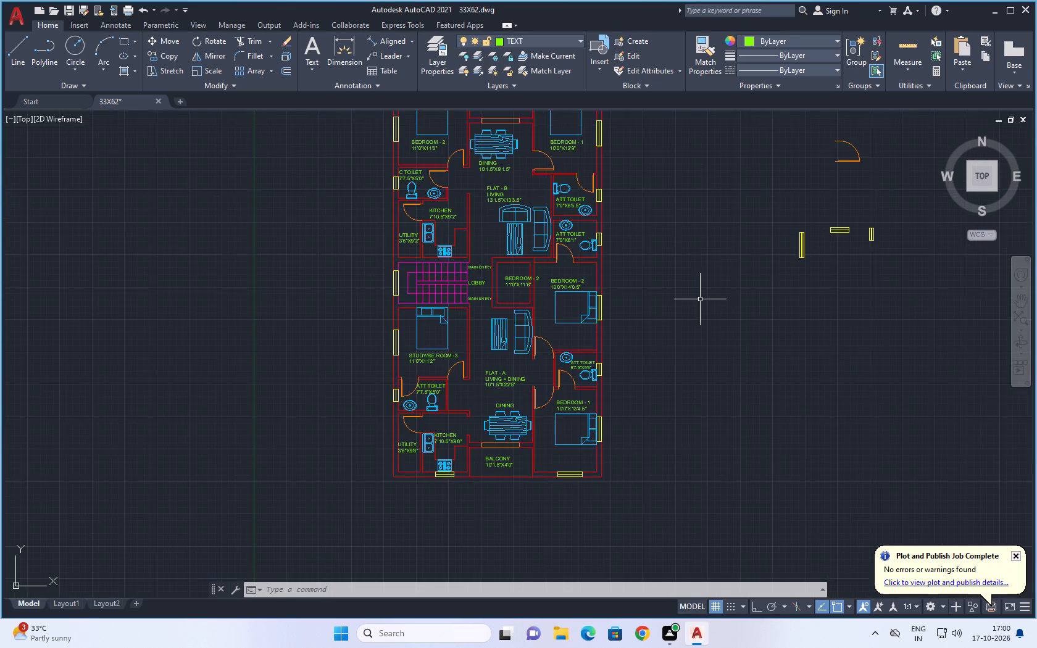
middle_click_drag(731, 270, 720, 337)
right_click_drag(731, 281, 722, 330)
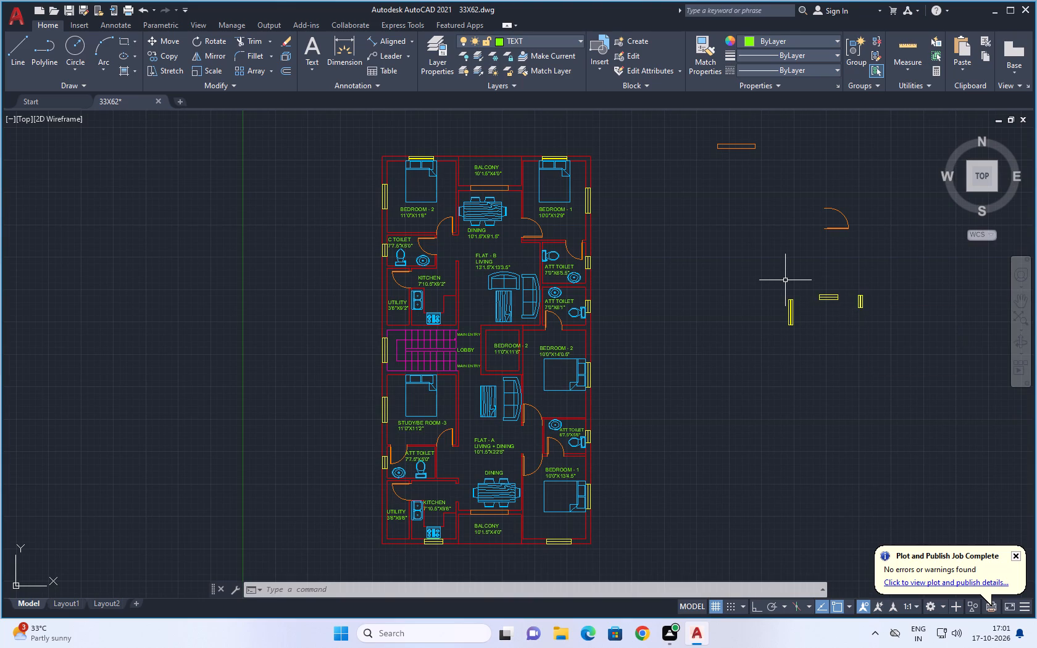
scroll(786, 280, "down", 1)
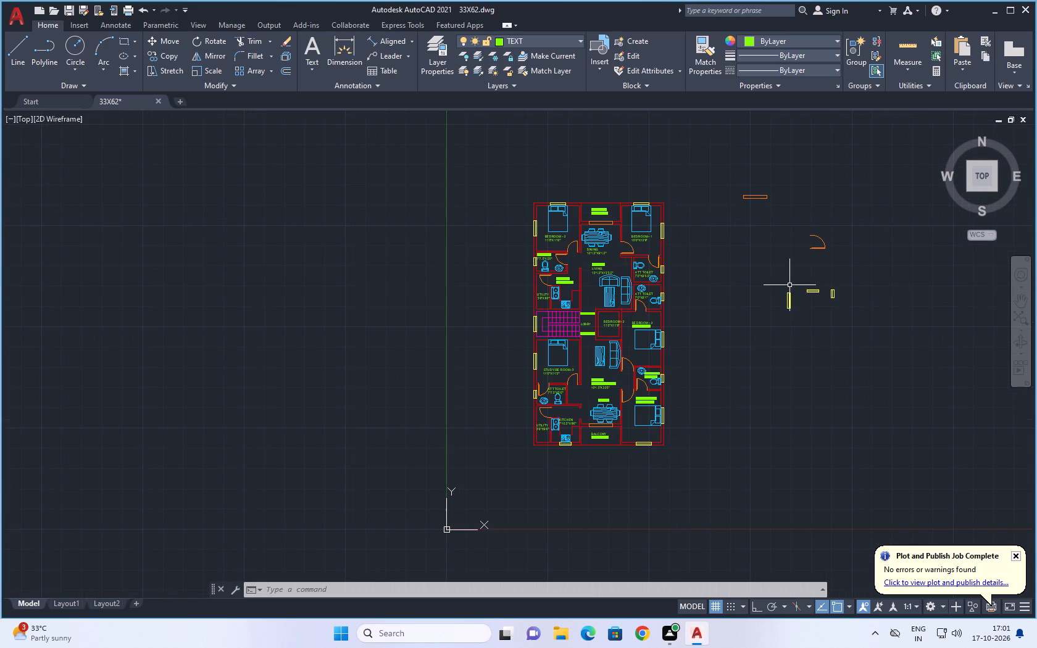
middle_click_drag(789, 292, 738, 273)
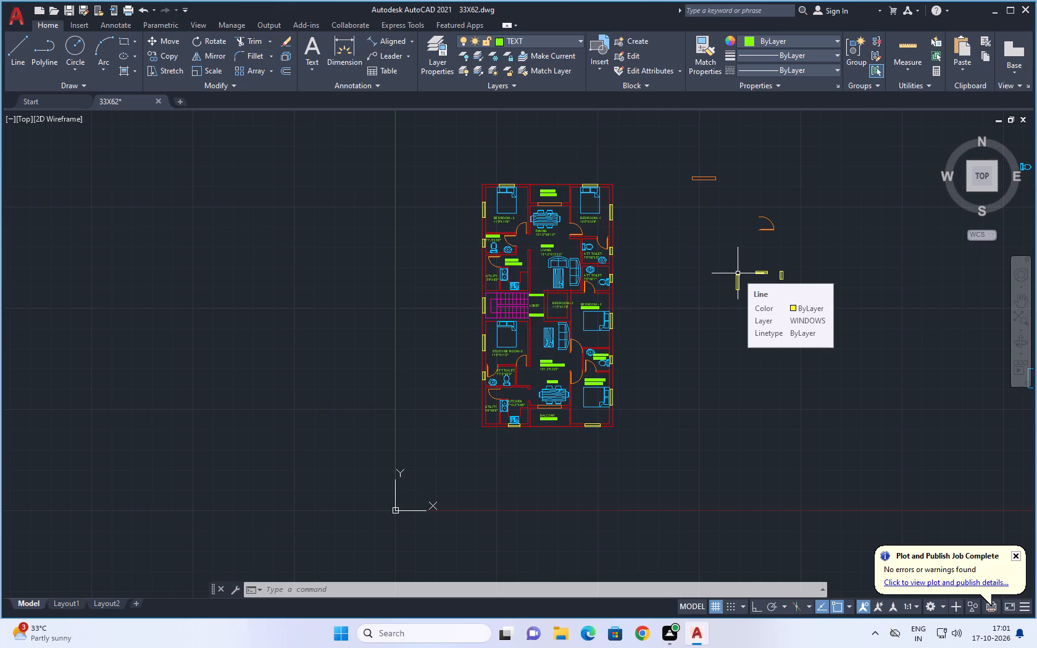
scroll(712, 259, "down", 1)
middle_click_drag(689, 309, 685, 241)
scroll(648, 316, "up", 1)
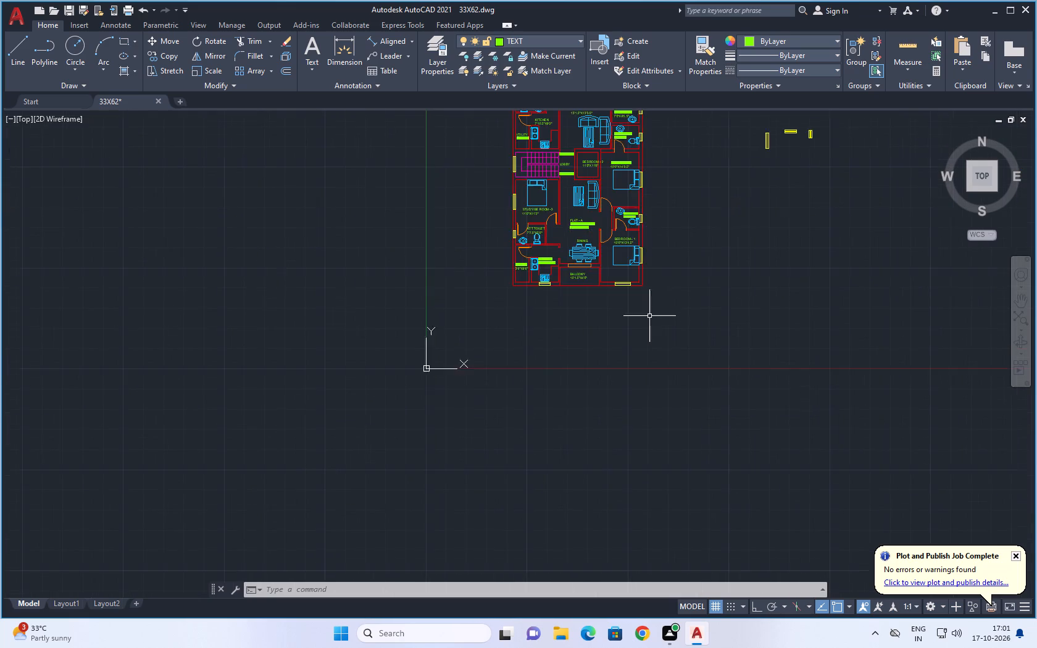
scroll(653, 313, "up", 1)
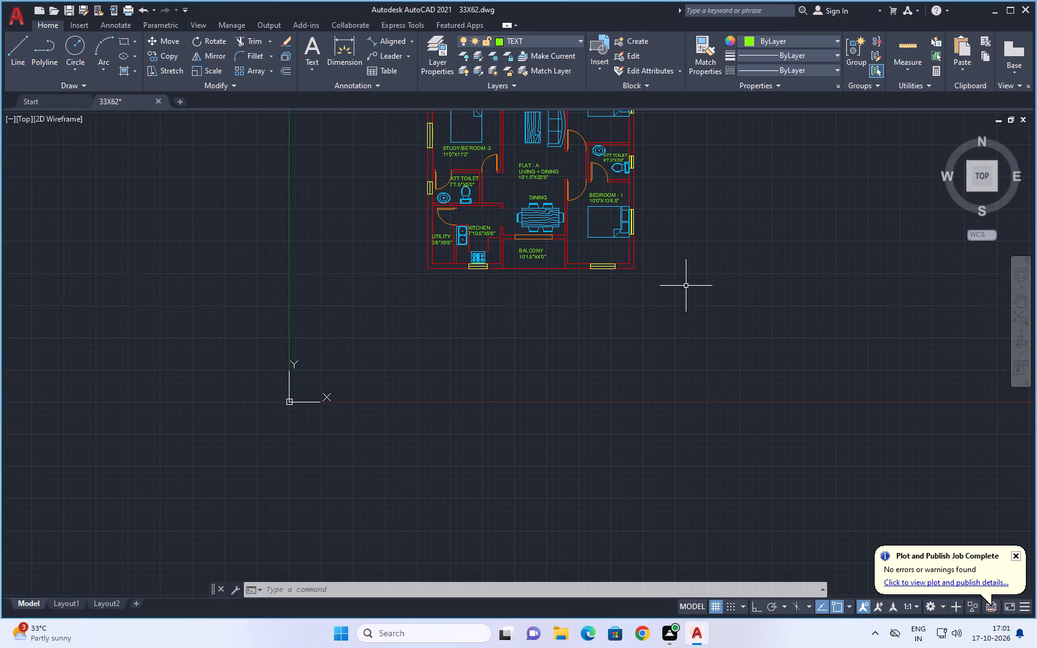
middle_click_drag(699, 247, 734, 425)
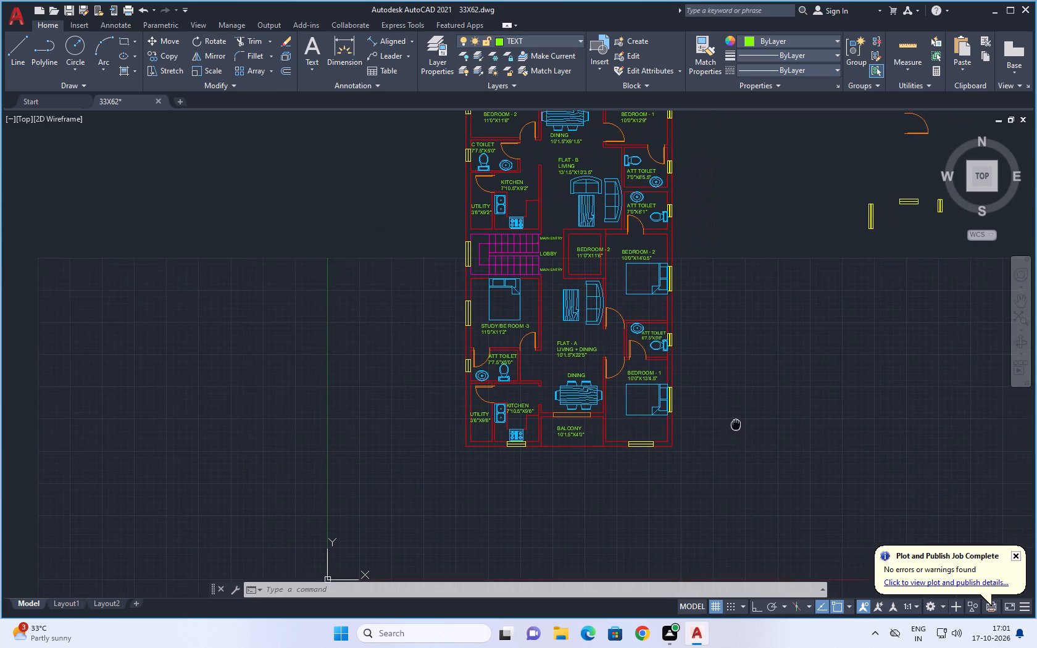
middle_click_drag(734, 425, 673, 410)
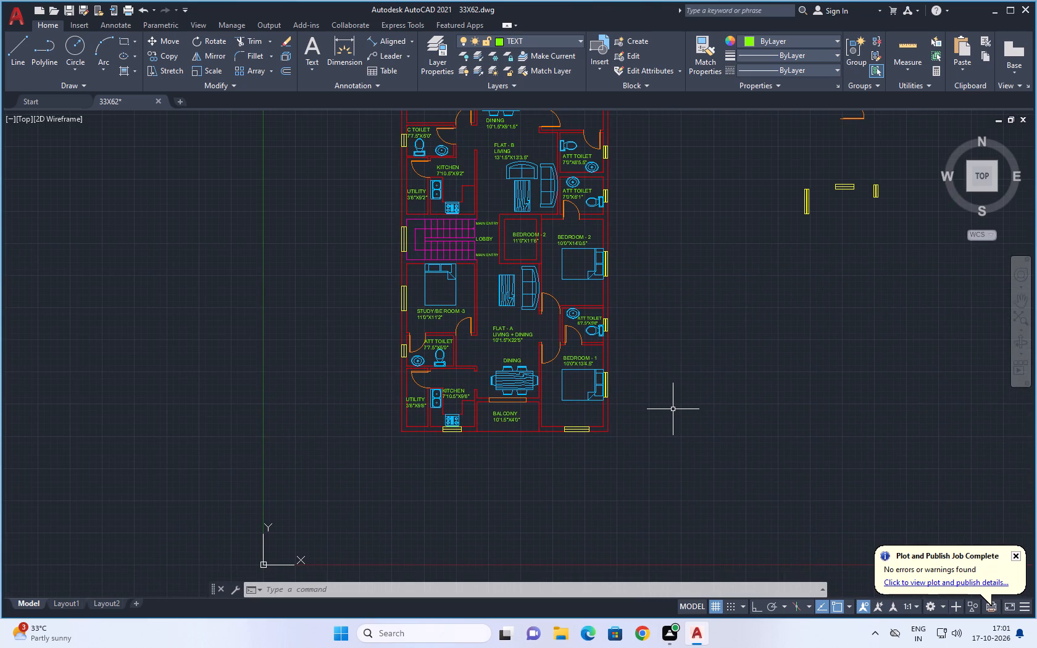
middle_click_drag(680, 289, 720, 450)
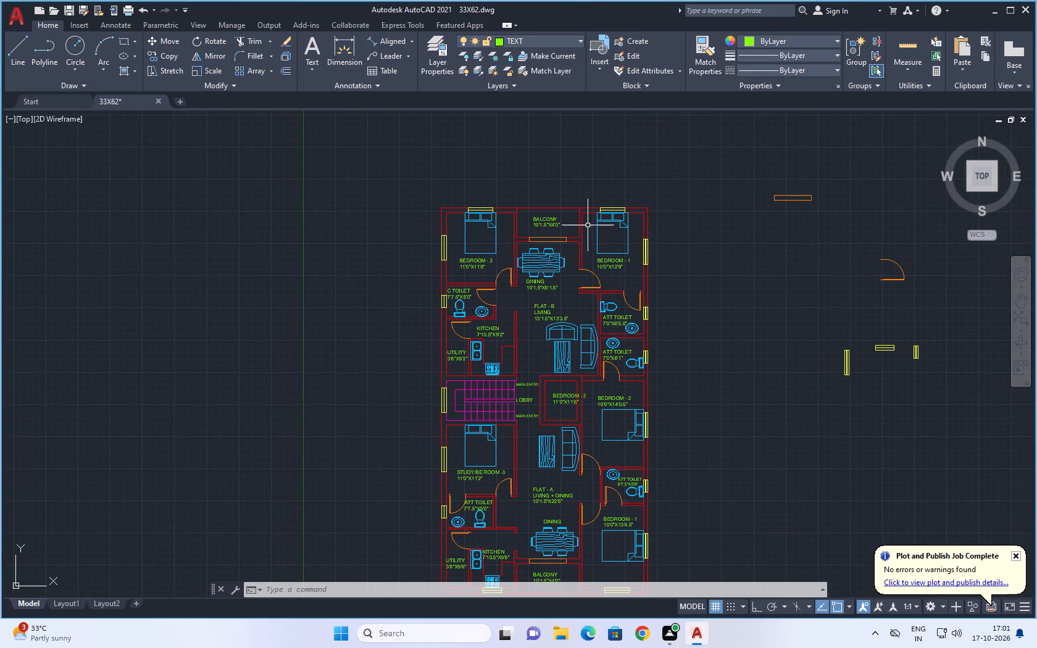
scroll(551, 235, "up", 2)
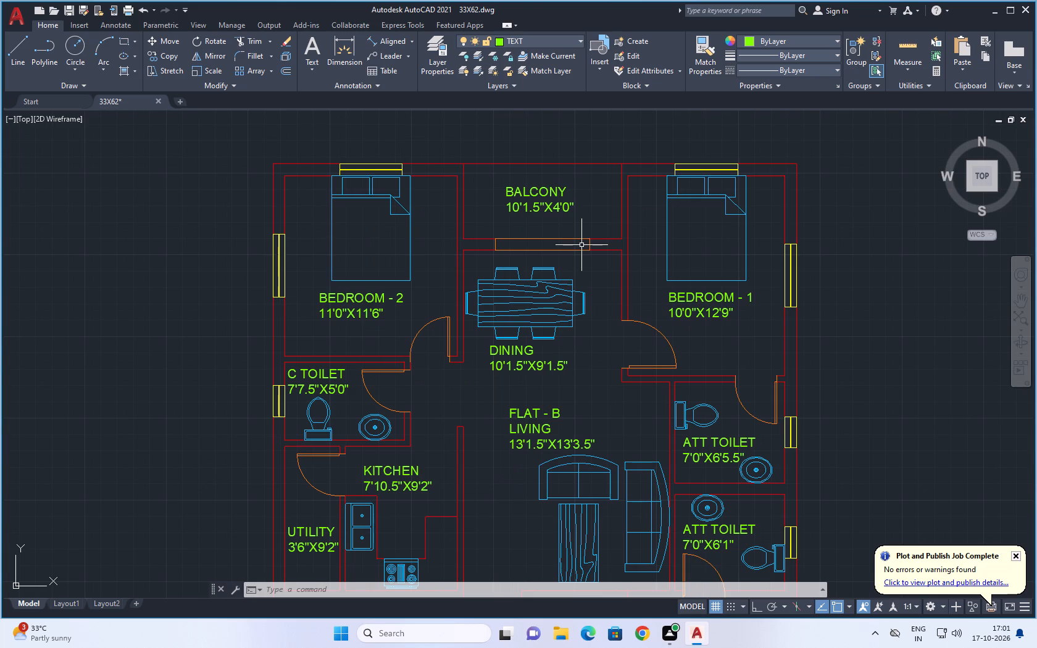
middle_click_drag(565, 403, 537, 222)
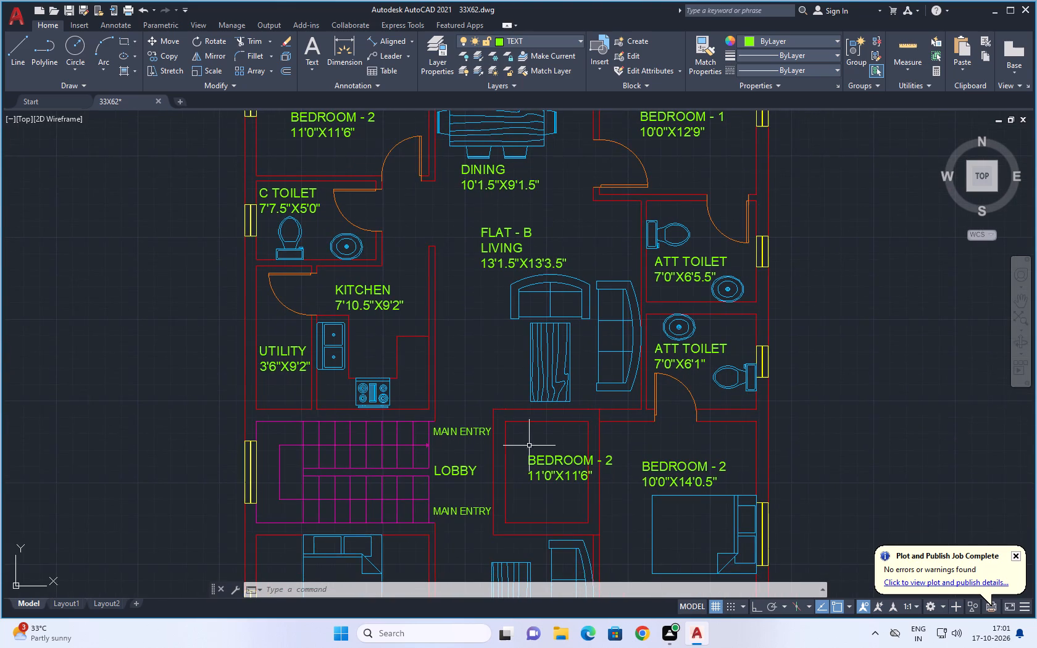
Replace the BEDROOM - 2 label in the shaft east of the lobby with LIFT and a second line 5'3"X6'6".
middle_click_drag(529, 443, 518, 355)
double_click(575, 388)
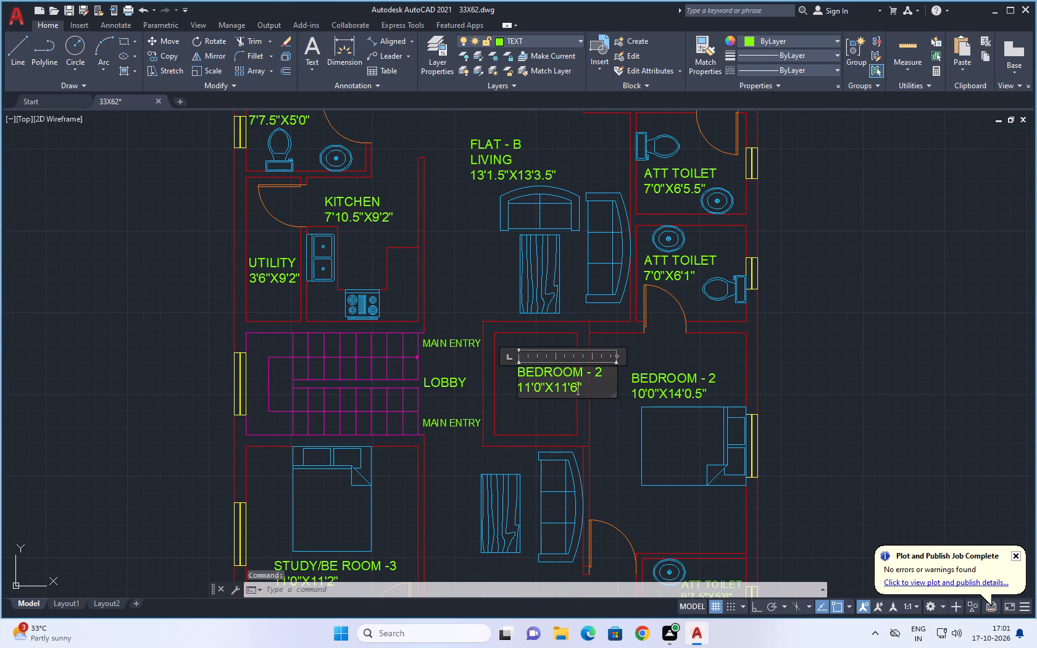
left_click(583, 392)
key("BackSpace")
key("BackSpace")
key("BackSpace")
key("BackSpace")
key("BackSpace")
key("BackSpace")
key("BackSpace")
key("BackSpace")
key("BackSpace")
key("BackSpace")
key("BackSpace")
key("BackSpace")
key("BackSpace")
key("BackSpace")
key("BackSpace")
key("BackSpace")
key("BackSpace")
key("BackSpace")
key("BackSpace")
key("BackSpace")
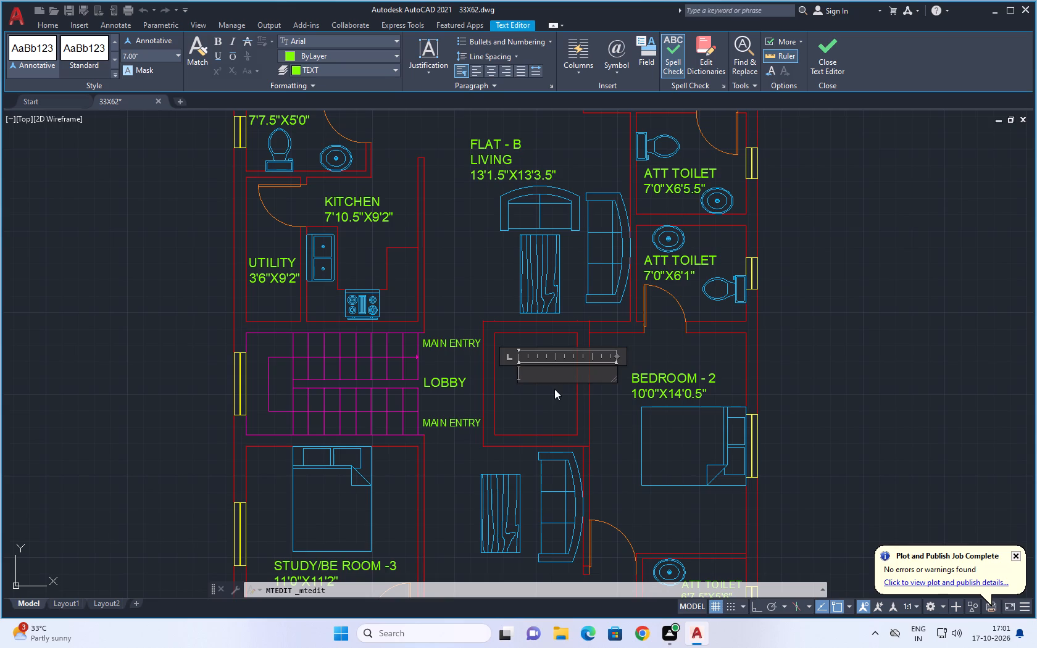
type("LIFT")
key("Return")
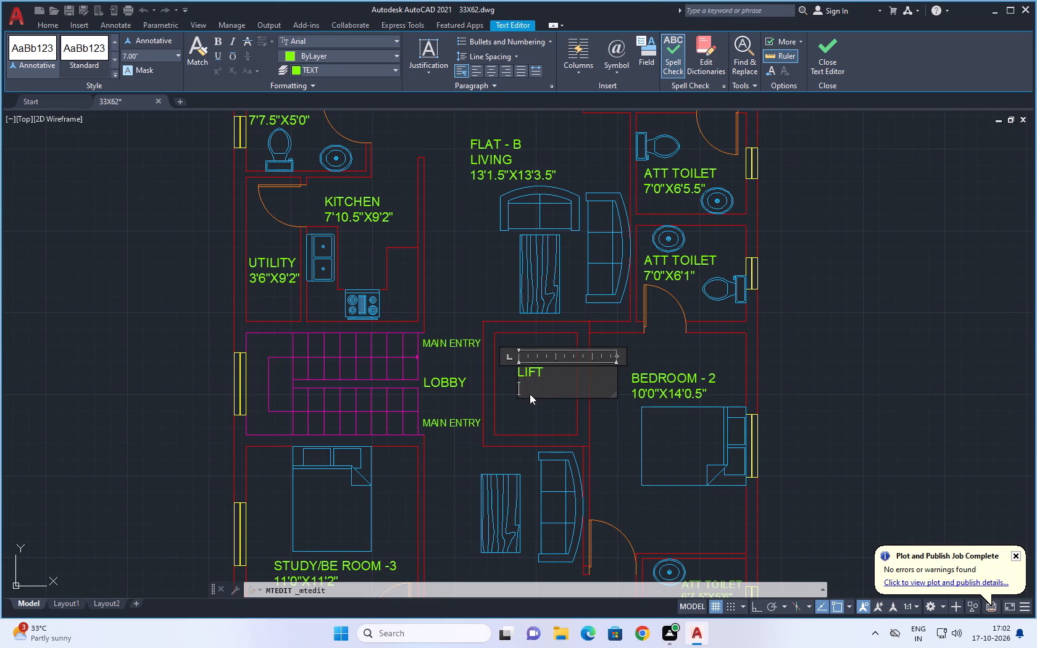
type("5'3")
key("shift+quotedbl")
key("x")
type("6'6\"")
left_click(809, 358)
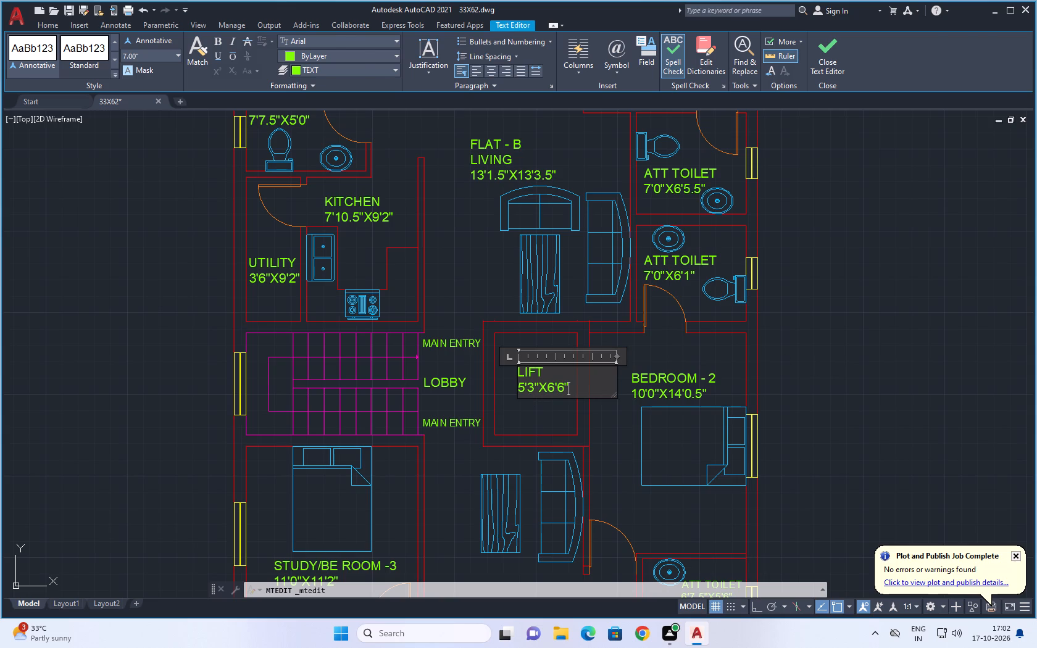
Examine the whole two-flat floor plan for missing or incorrect labels and elements.
middle_click_drag(824, 391, 794, 344)
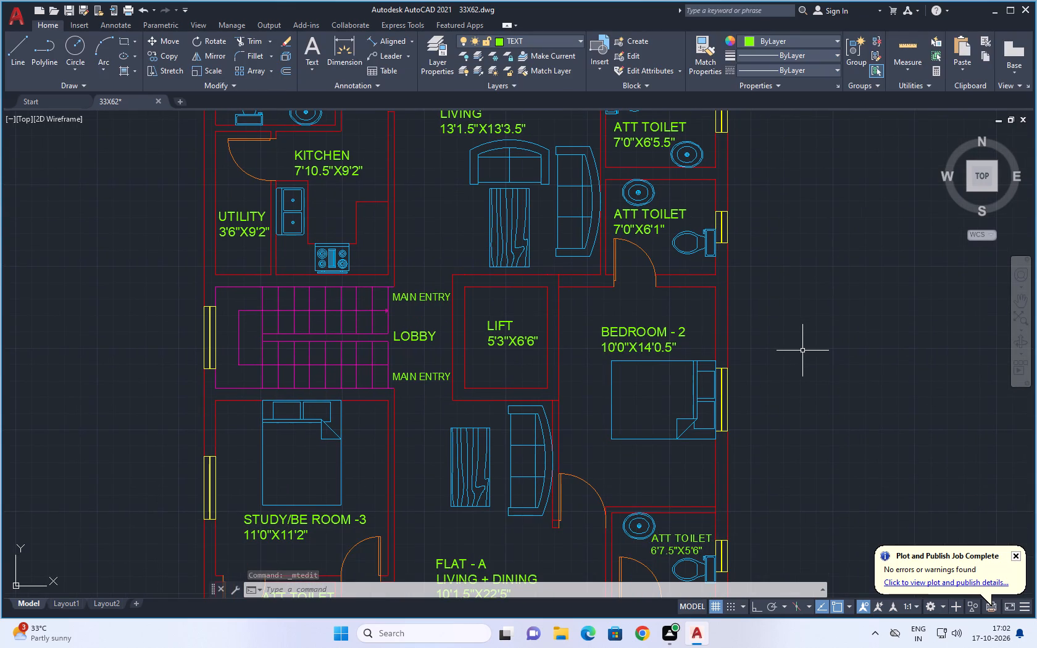
scroll(817, 337, "down", 1)
middle_click_drag(826, 348, 756, 352)
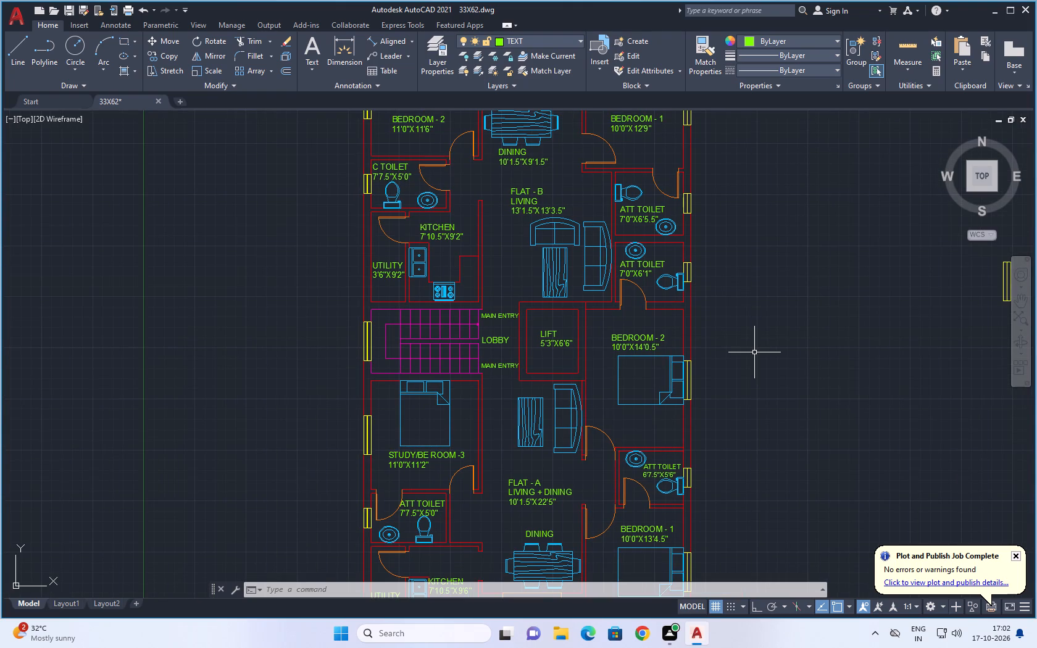
scroll(754, 352, "down", 1)
middle_click_drag(752, 349, 664, 317)
middle_click_drag(673, 325, 673, 322)
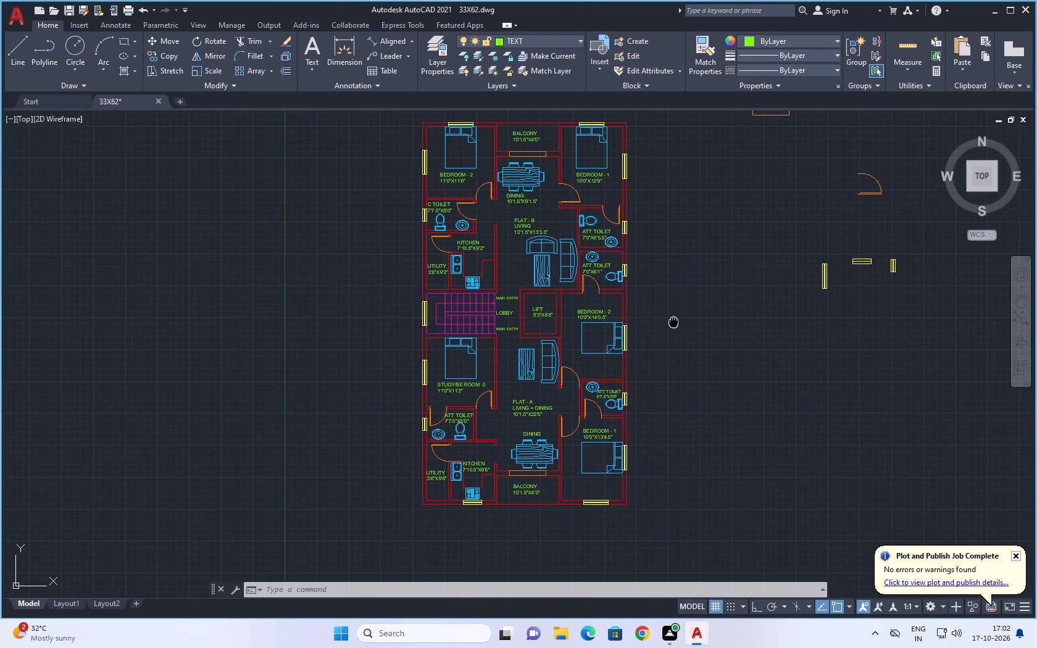
middle_click_drag(673, 322, 649, 299)
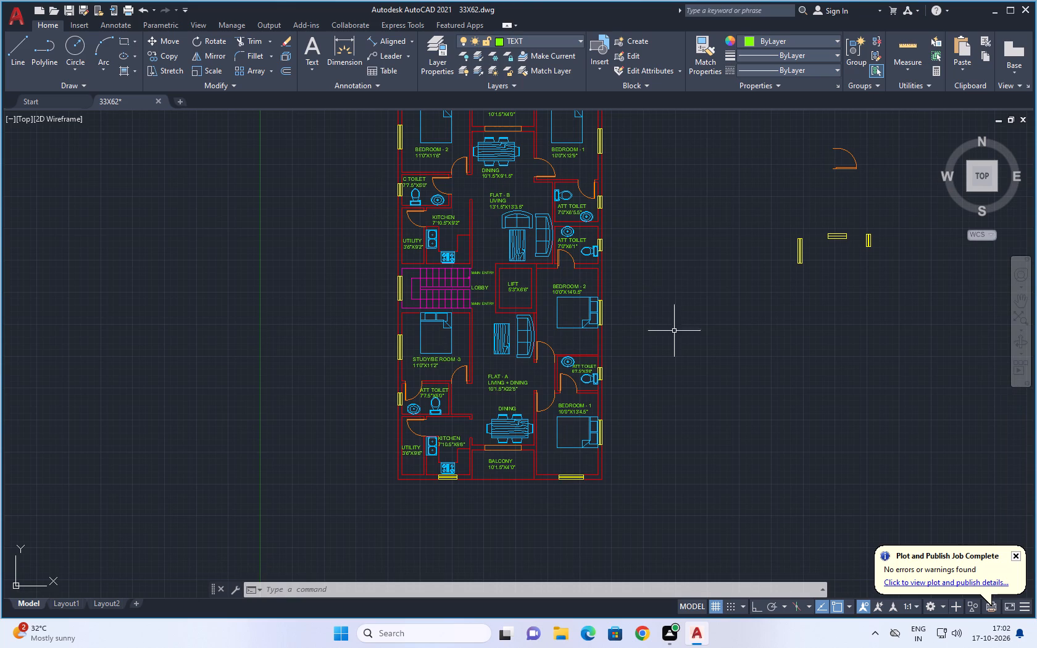
middle_click_drag(681, 389, 699, 312)
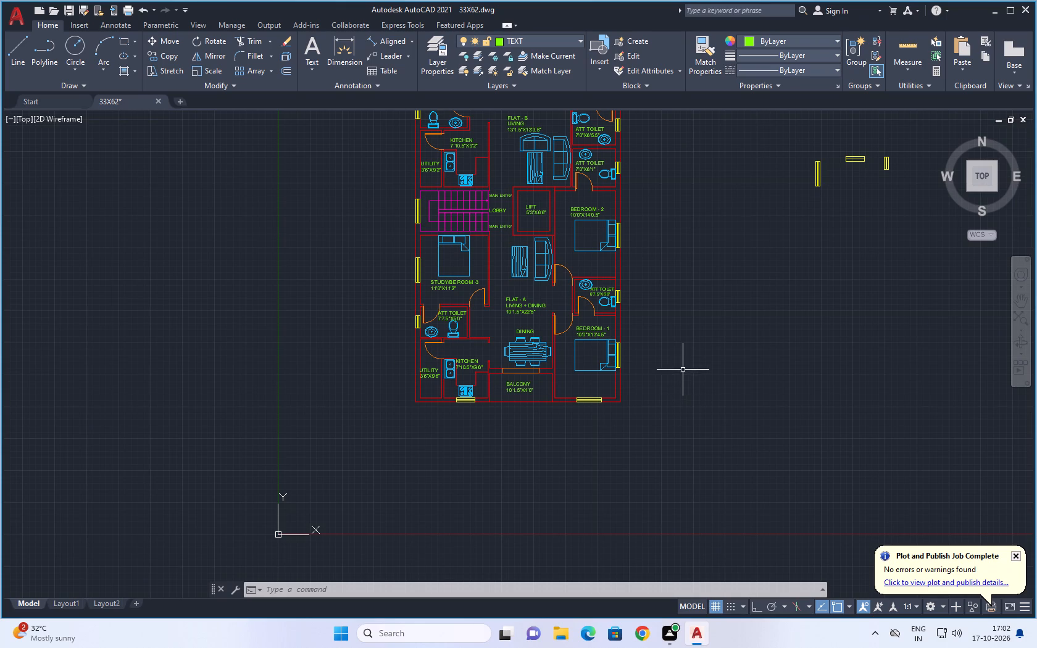
middle_click_drag(686, 372, 717, 407)
middle_click_drag(728, 361, 724, 420)
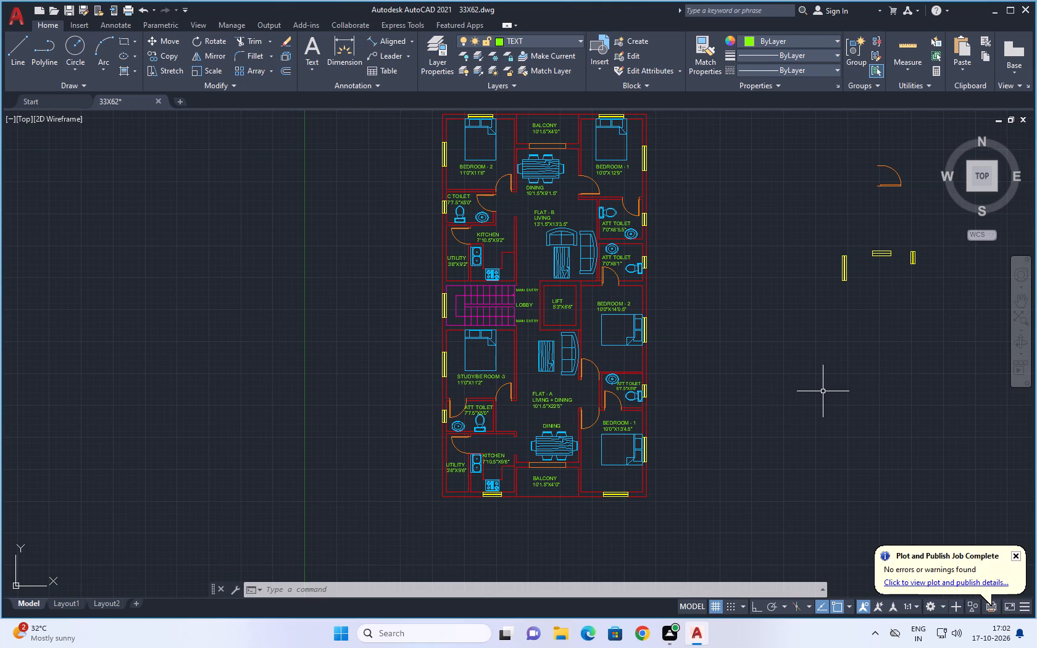
middle_click_drag(718, 353, 742, 335)
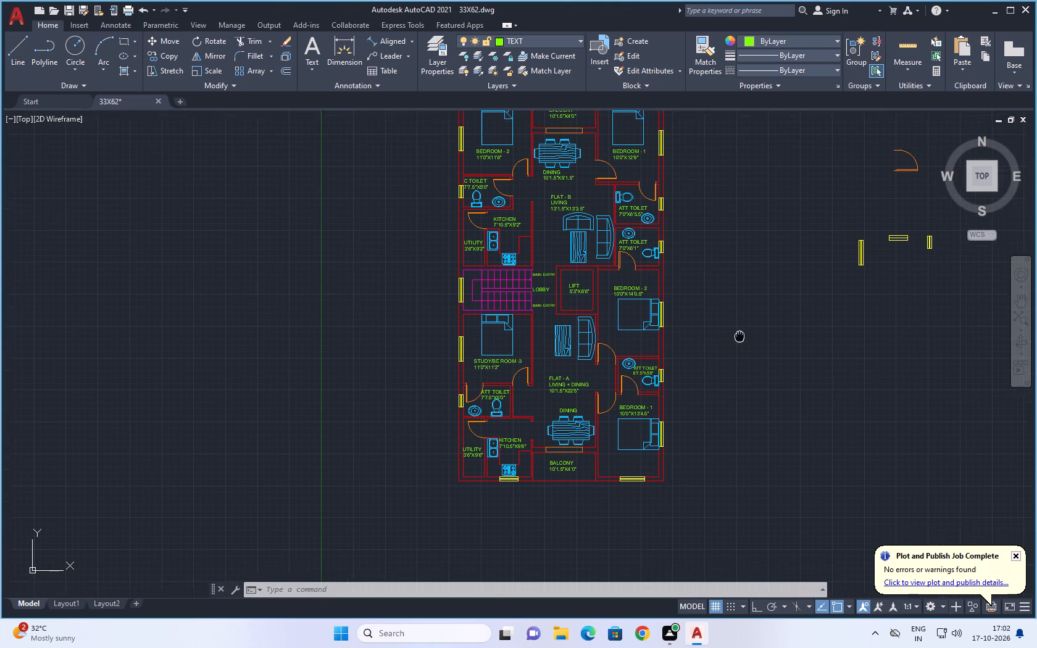
middle_click_drag(742, 335, 748, 336)
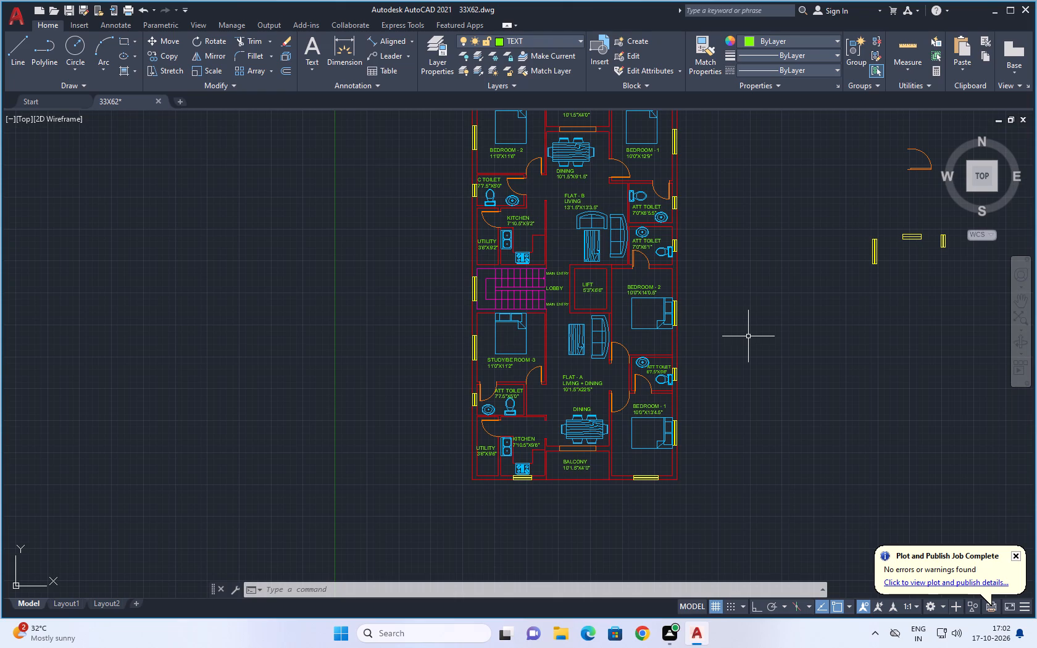
middle_click_drag(761, 384, 766, 338)
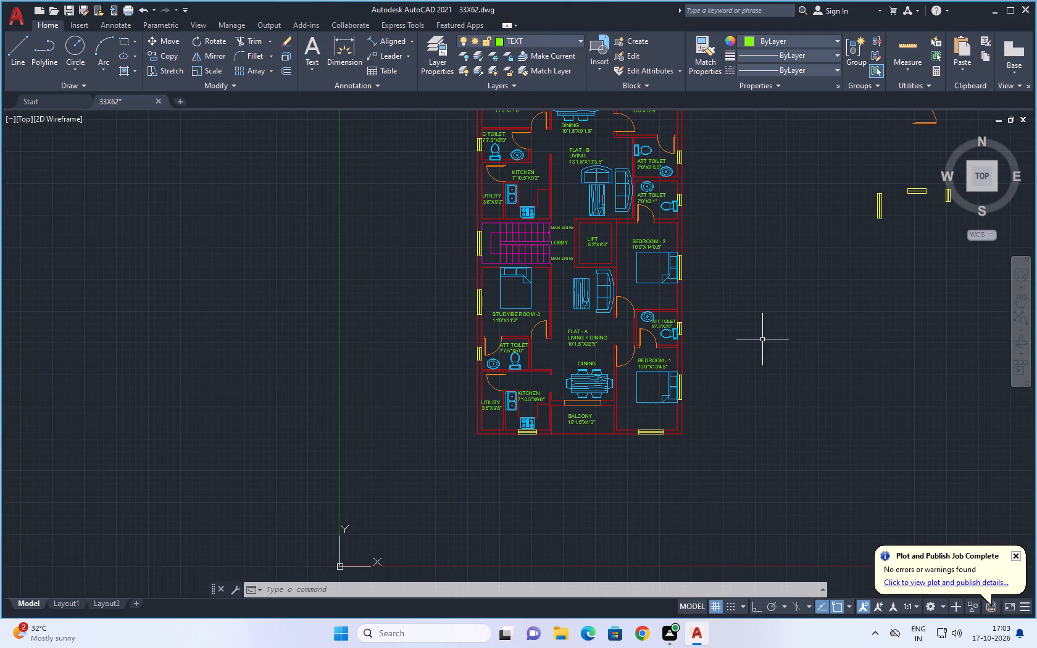
middle_click_drag(739, 362, 818, 341)
scroll(818, 344, "down", 1)
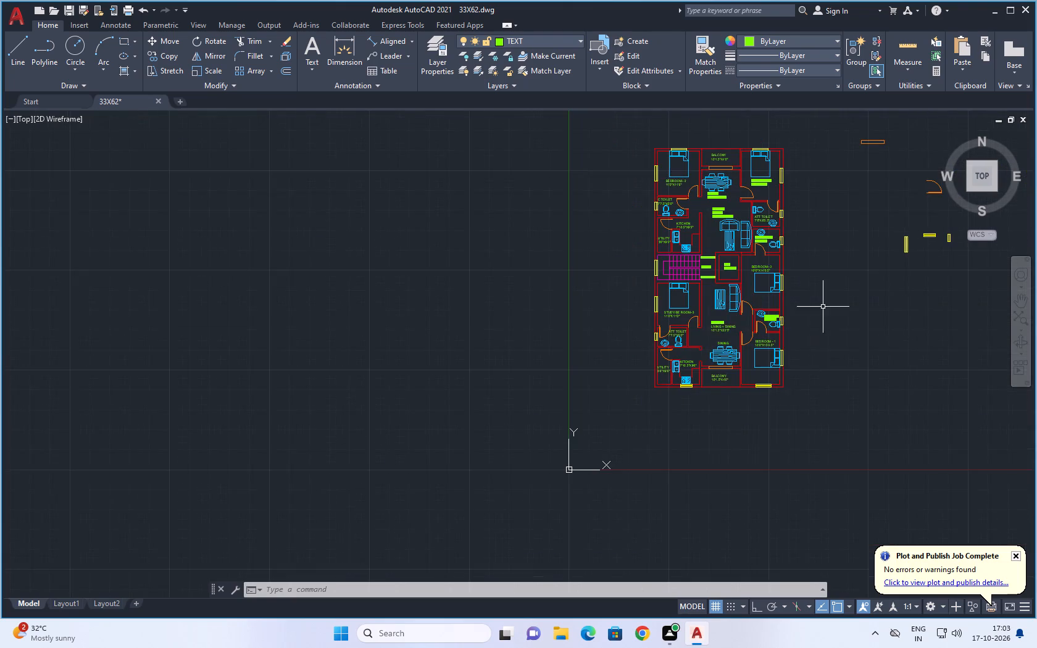
middle_click_drag(823, 300, 754, 375)
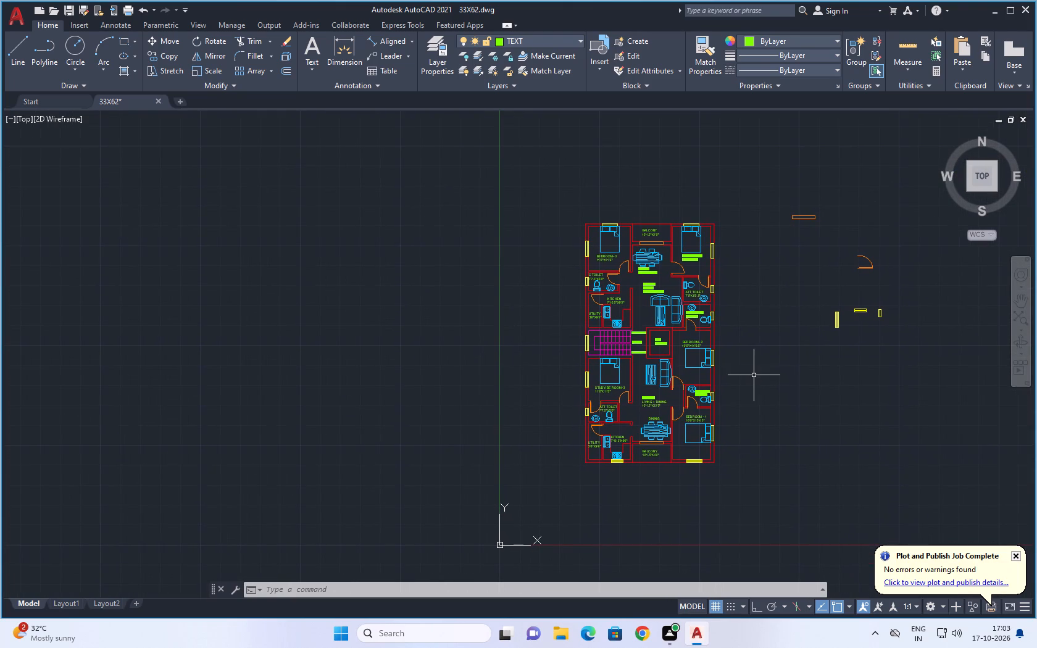
middle_click_drag(776, 365, 767, 352)
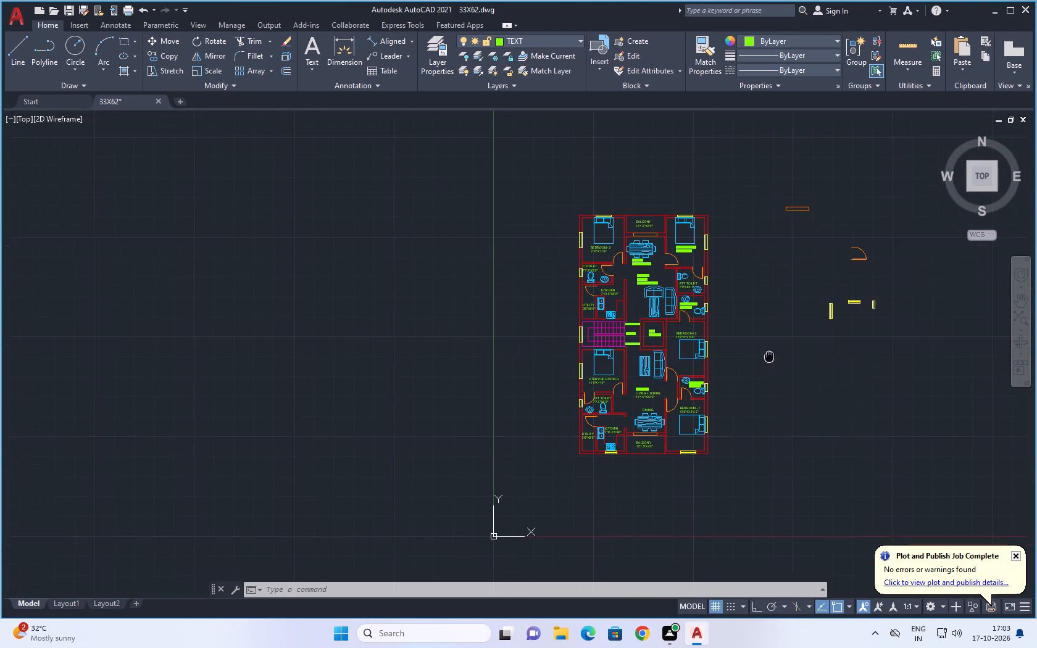
middle_click_drag(767, 352, 749, 322)
middle_click_drag(742, 373, 754, 339)
scroll(743, 343, "up", 1)
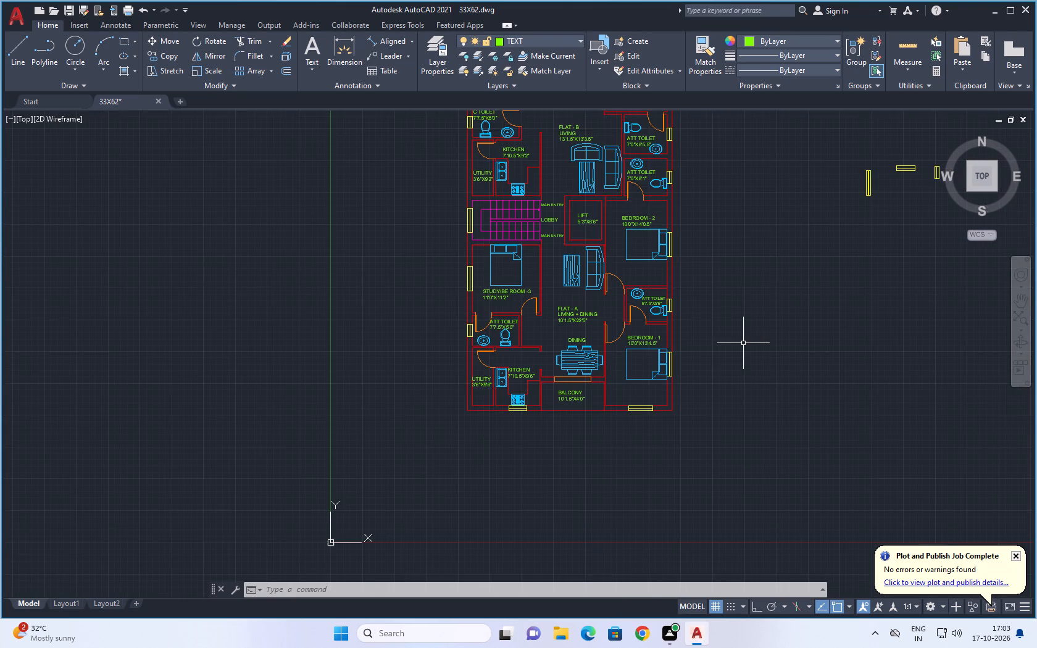
middle_click_drag(743, 304, 749, 356)
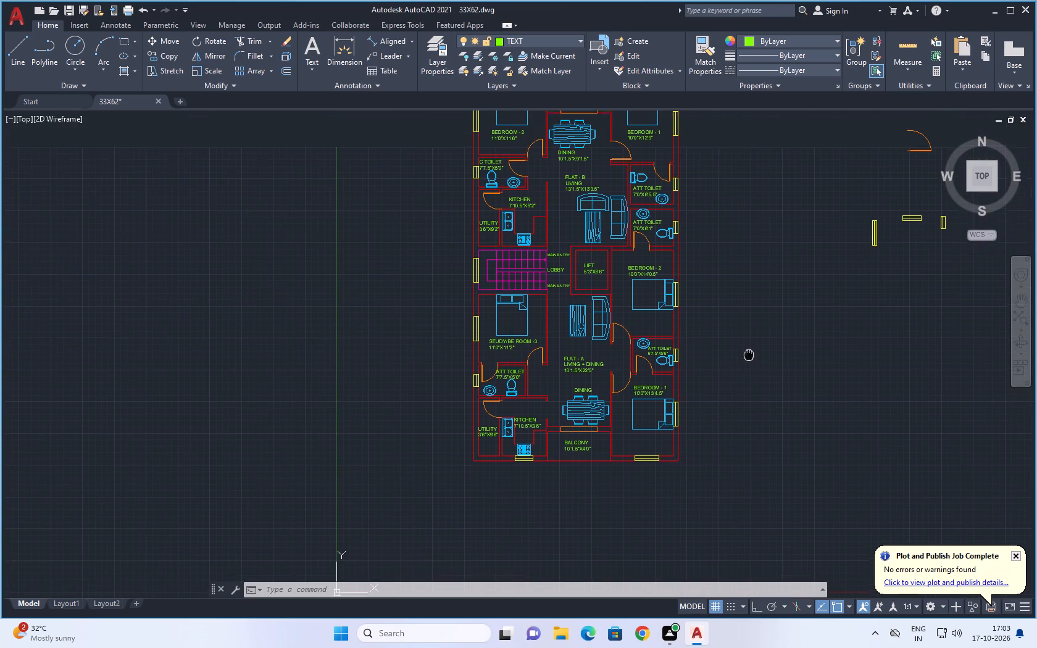
middle_click_drag(749, 356, 749, 359)
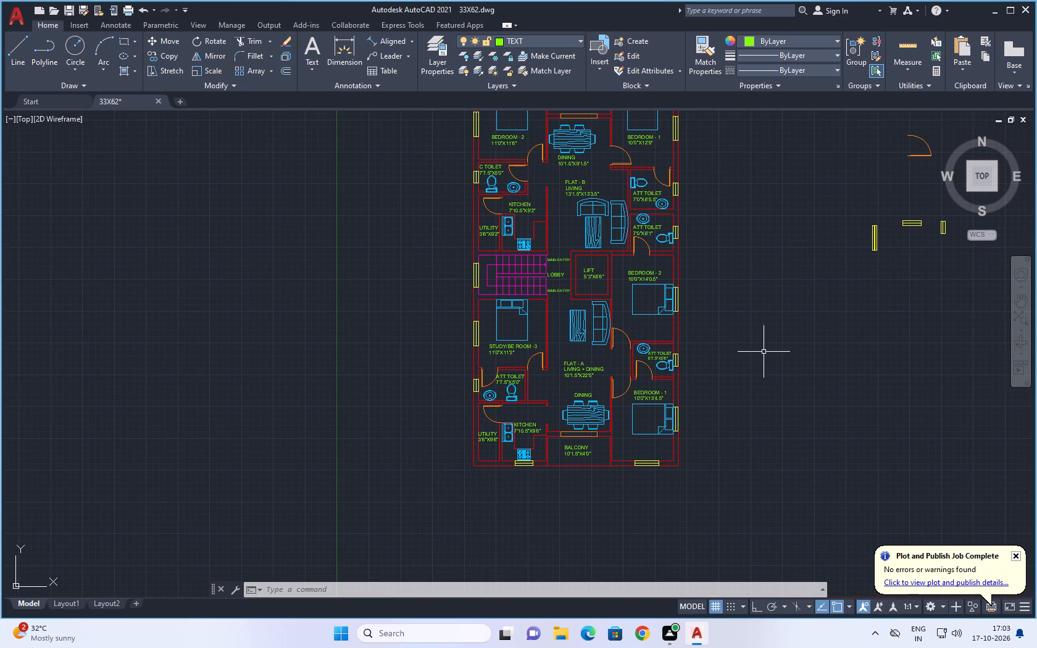
Rotate the spare door east of the plan a quarter turn clockwise about its hinge point, so the leaf points south.
middle_click_drag(831, 285, 677, 378)
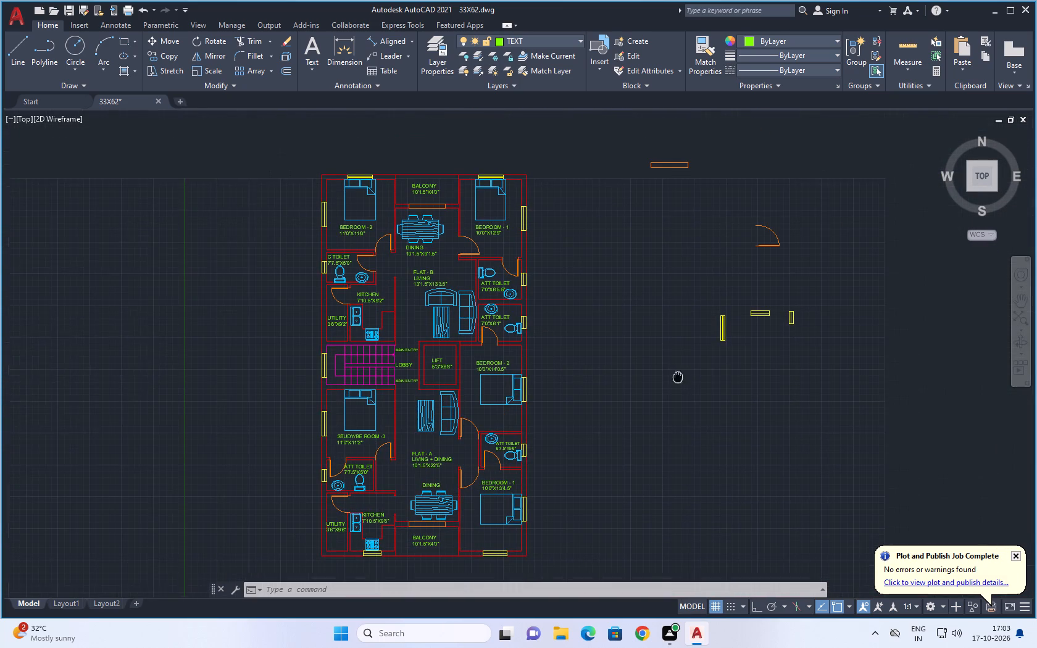
middle_click_drag(677, 378, 675, 380)
left_click(807, 215)
left_click(730, 267)
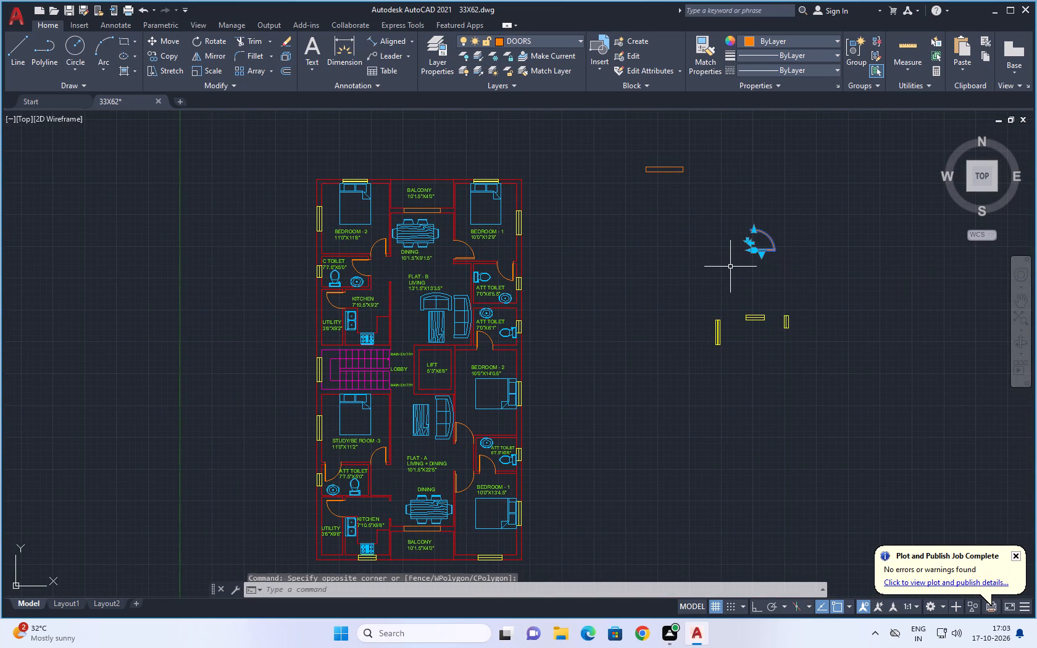
left_click(197, 41)
scroll(779, 253, "up", 2)
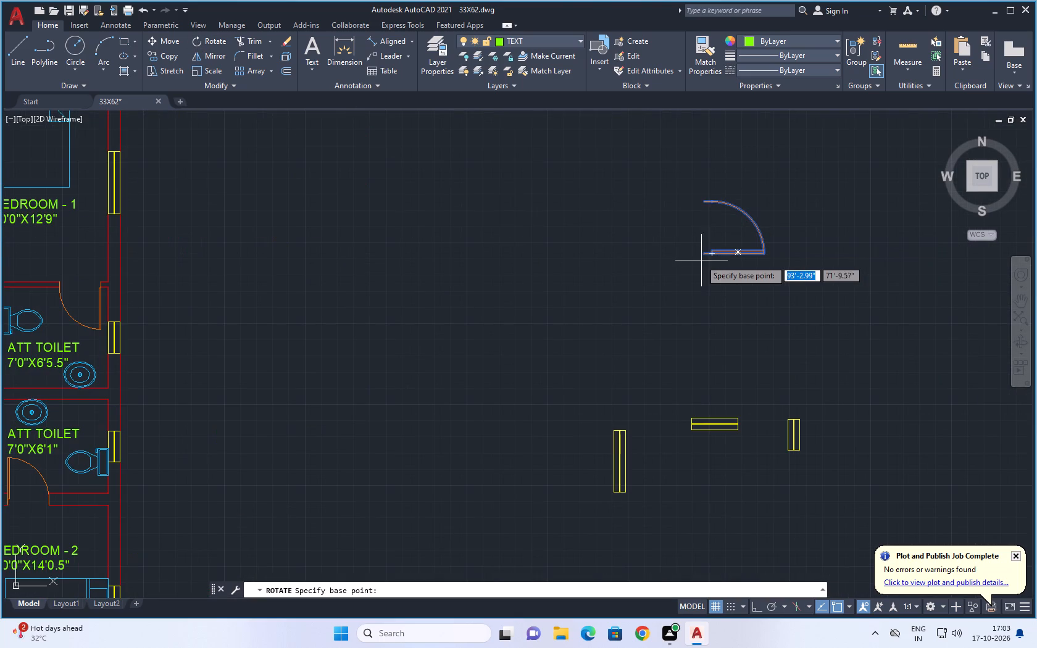
left_click(702, 254)
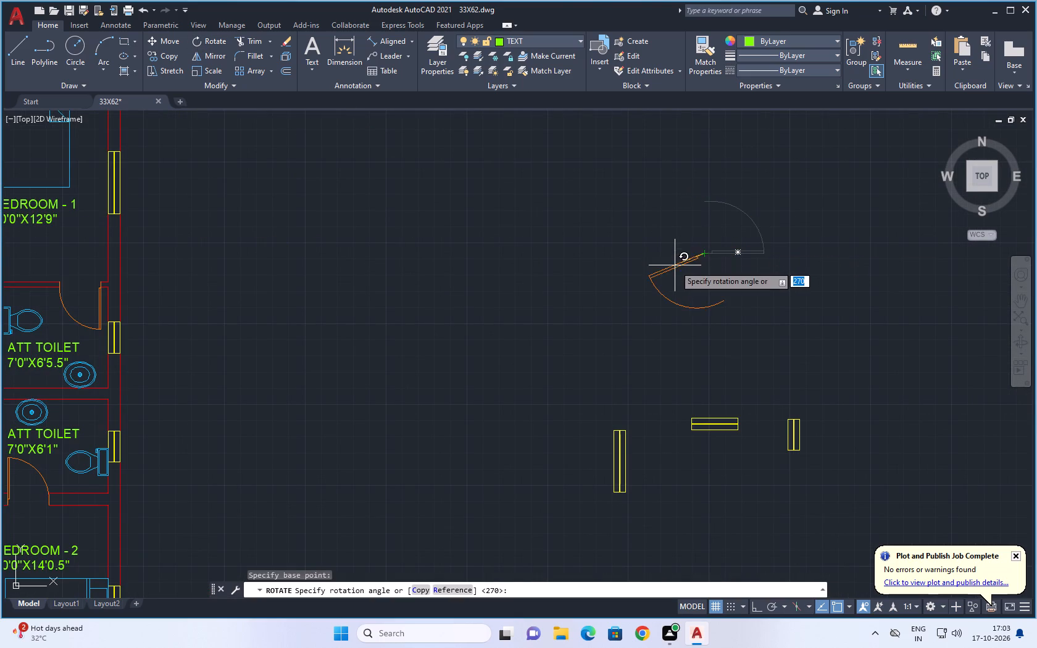
left_click(704, 348)
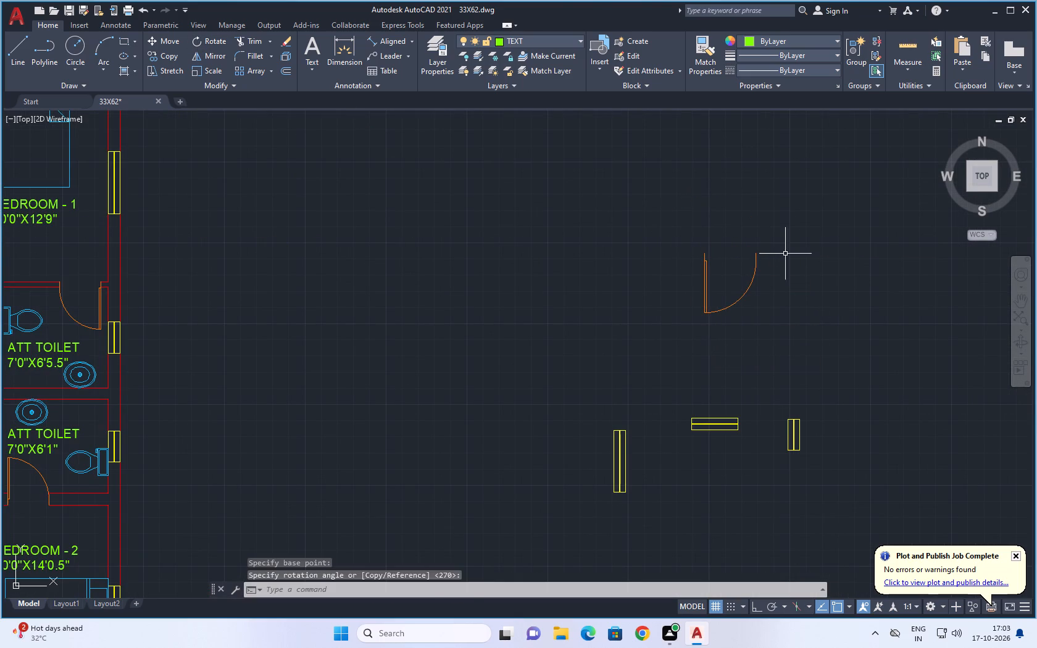
Copy the rotated spare door from its hinge point to the wall corner at Flat A's main entry, south of the lobby.
left_click(802, 218)
left_click(562, 359)
type("CO")
key("space")
left_click(705, 247)
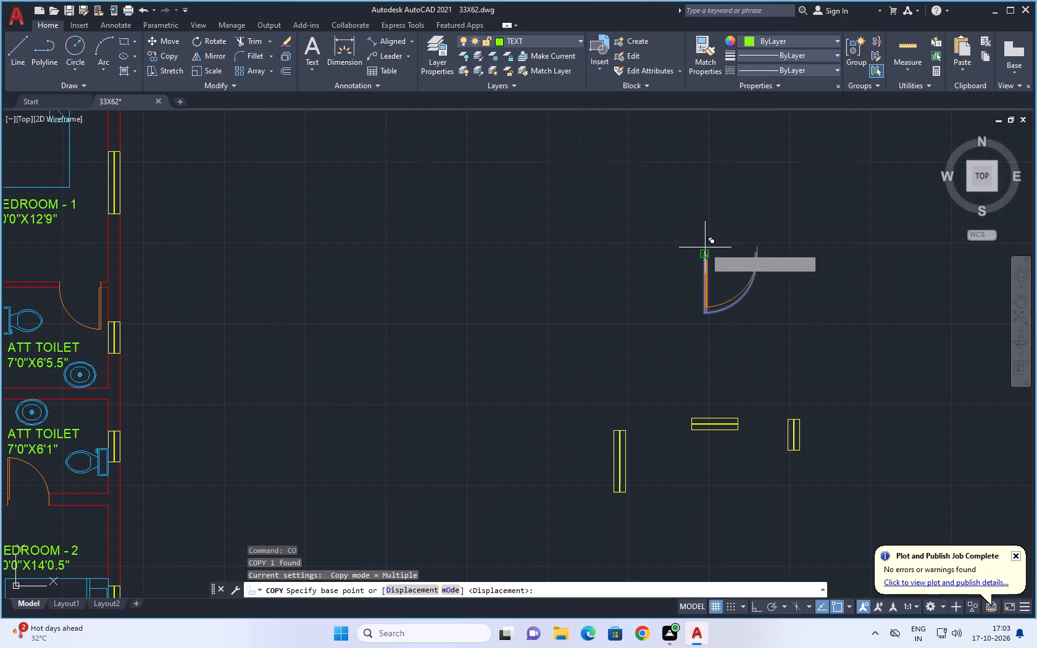
scroll(309, 388, "down", 3)
middle_click_drag(304, 411, 497, 336)
scroll(356, 389, "up", 4)
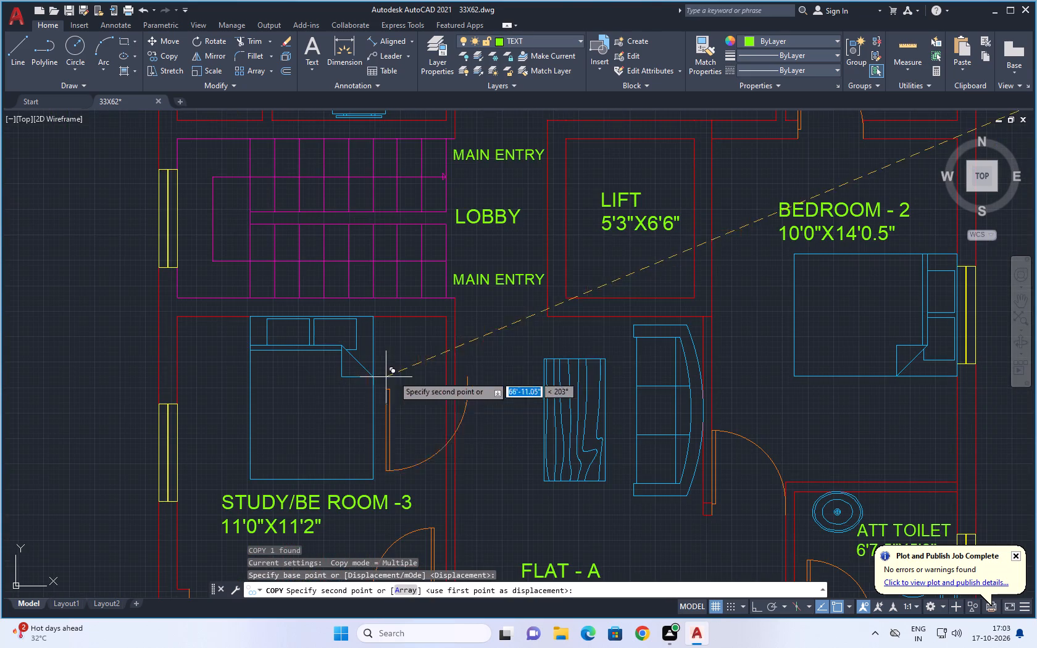
scroll(470, 321, "up", 1)
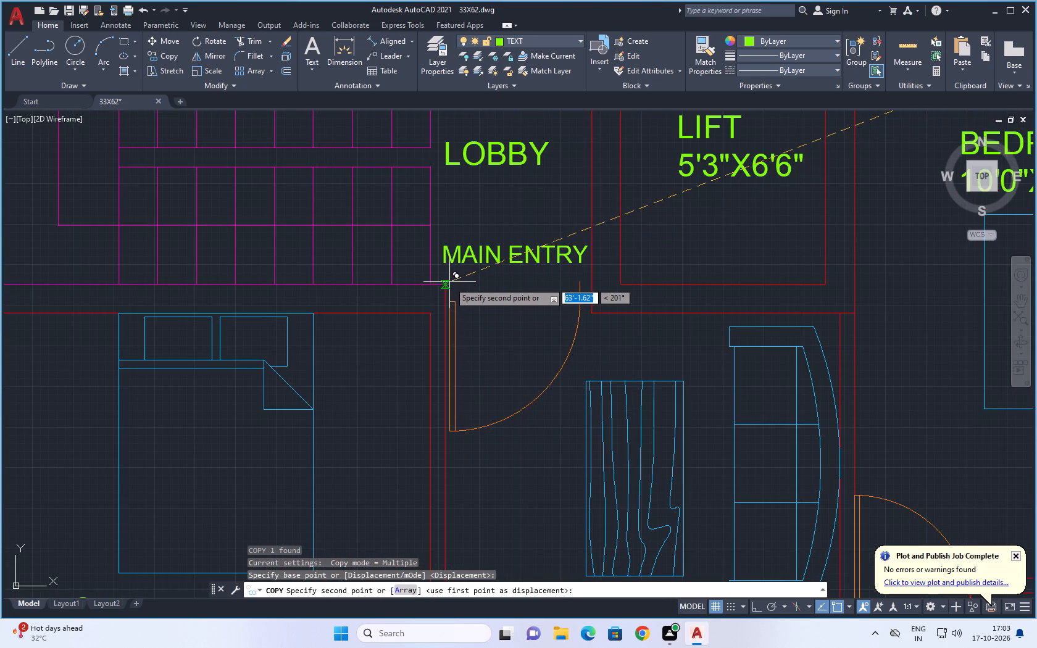
left_click(446, 282)
scroll(518, 314, "down", 4)
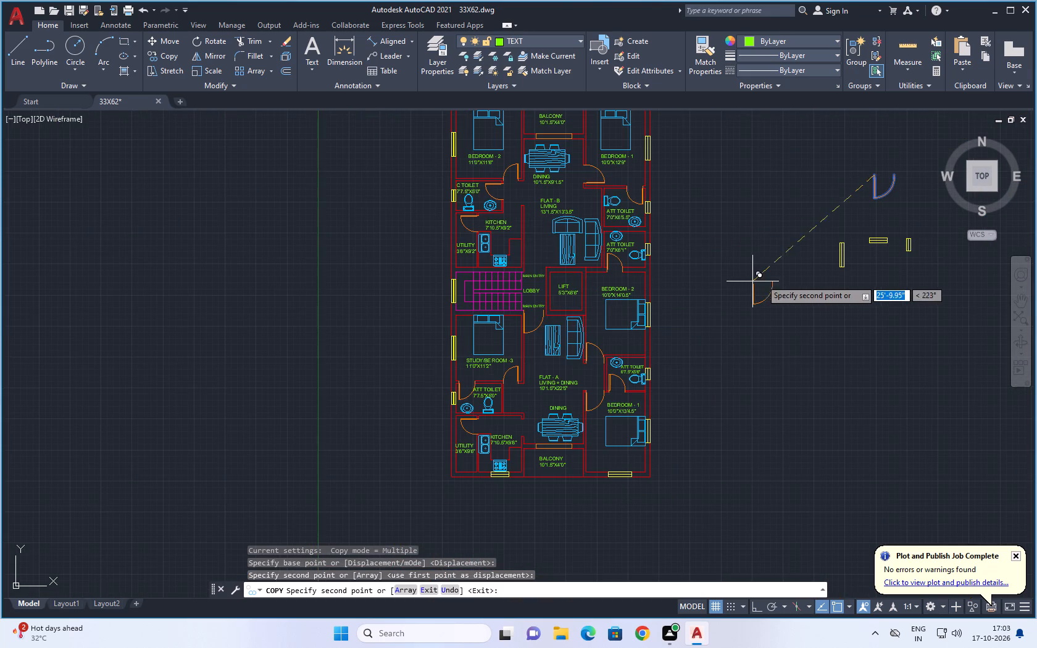
key("Escape")
Mirror the spare door east of the plan across a horizontal line through its hinge point, erasing the source, so the leaf points north.
middle_click_drag(768, 281, 409, 438)
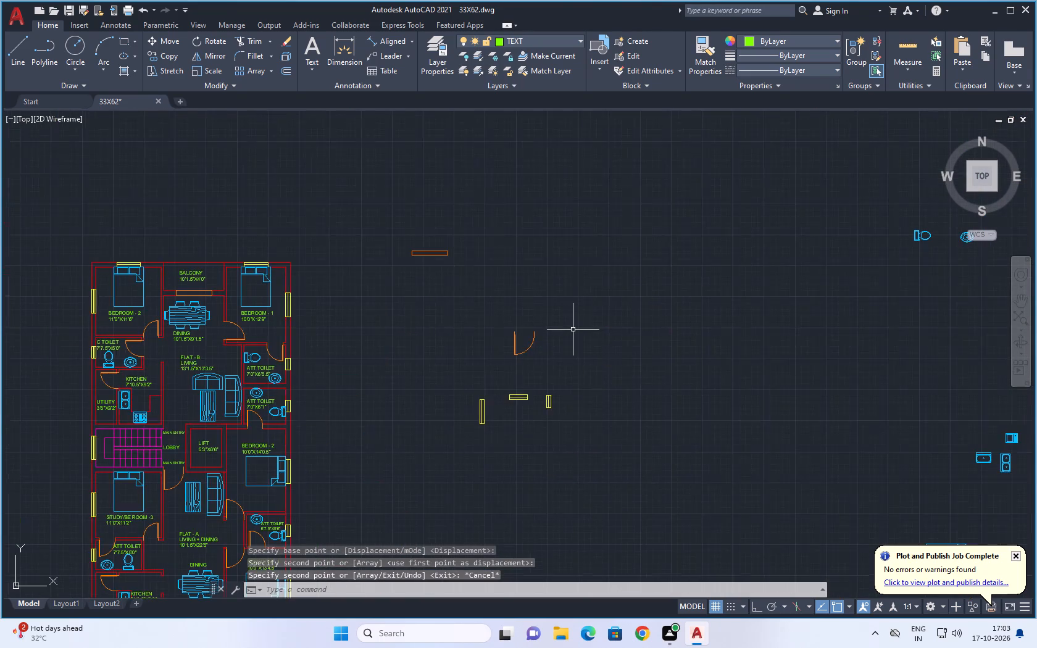
scroll(573, 330, "up", 2)
key("Escape")
left_click_drag(548, 309, 536, 316)
left_click(281, 437)
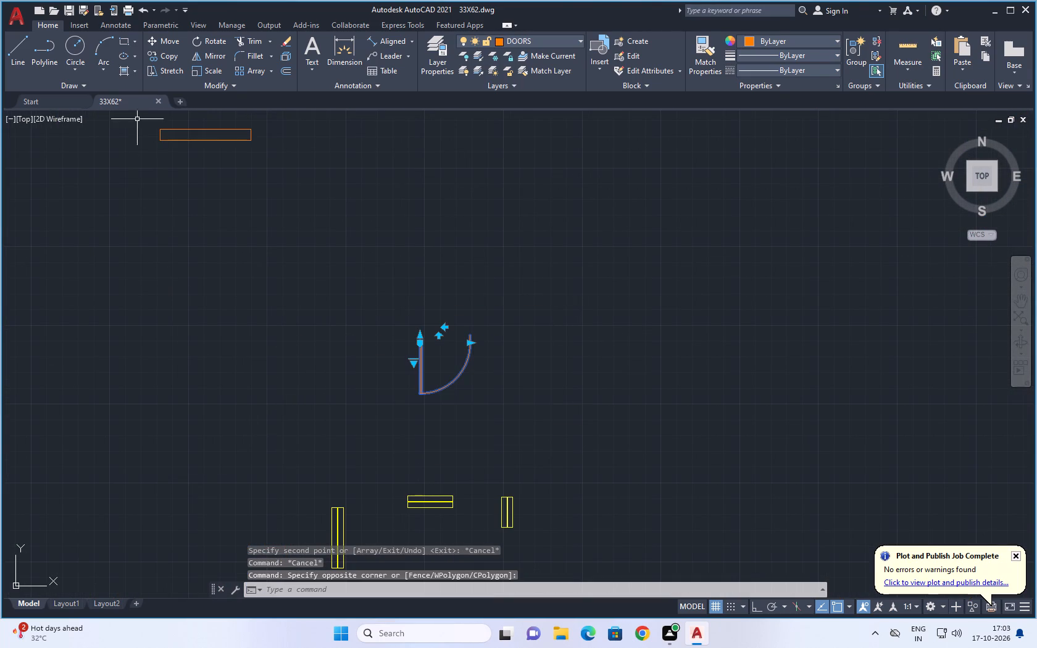
left_click(197, 54)
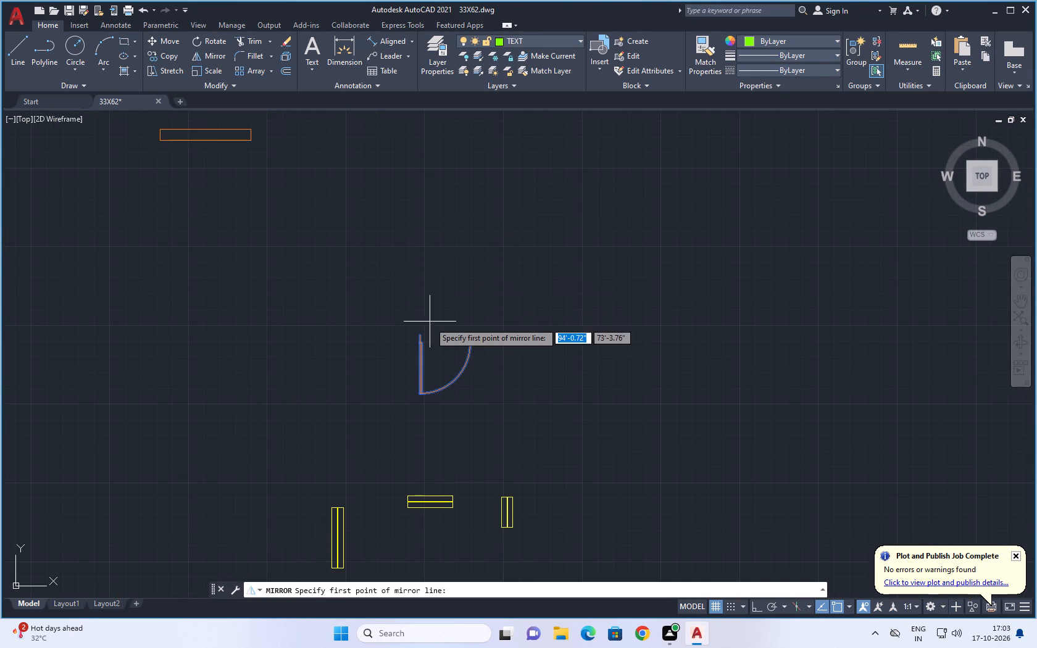
left_click(418, 330)
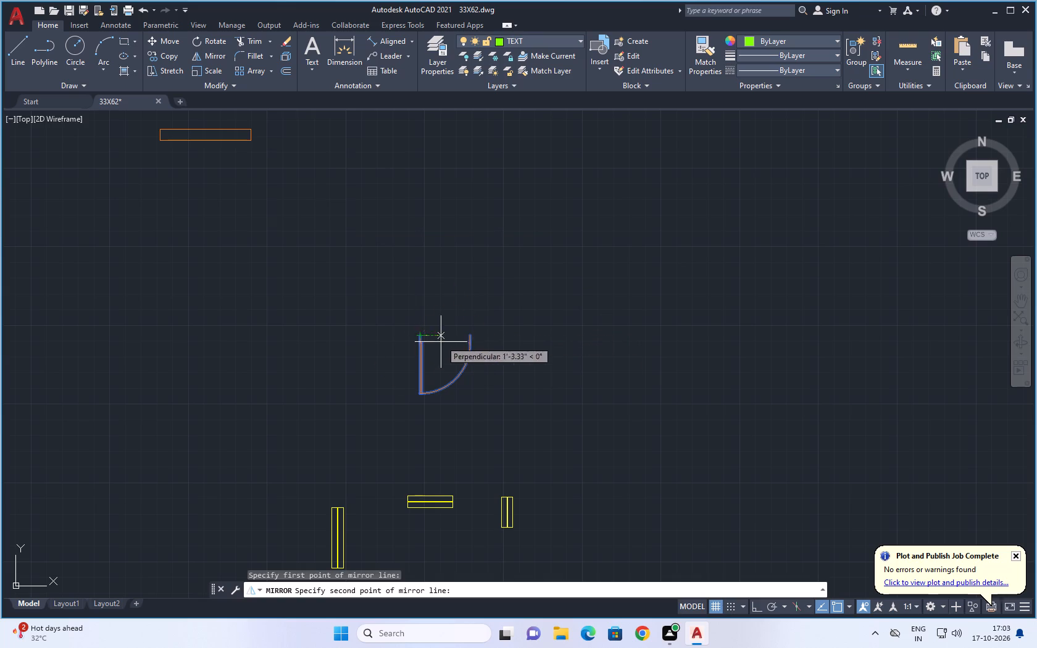
left_click(440, 339)
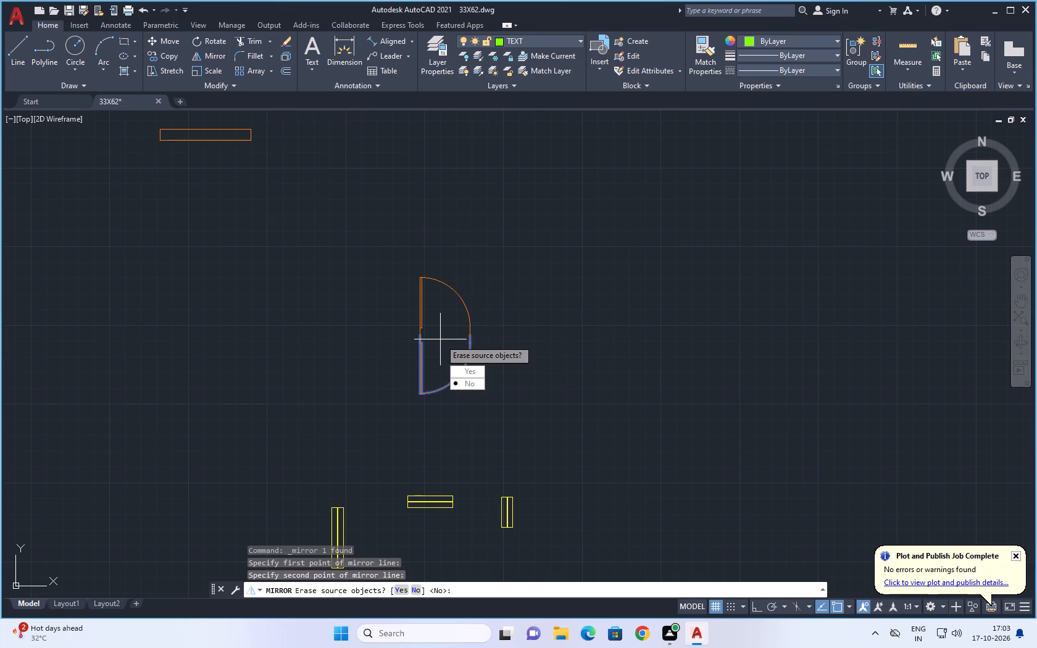
left_click_drag(473, 372, 440, 339)
Copy the mirrored spare door from its hinge point to the wall corner at Flat B's main entry, north of the lobby.
left_click(476, 230)
left_click(360, 381)
type("CO")
key("space")
left_click(417, 339)
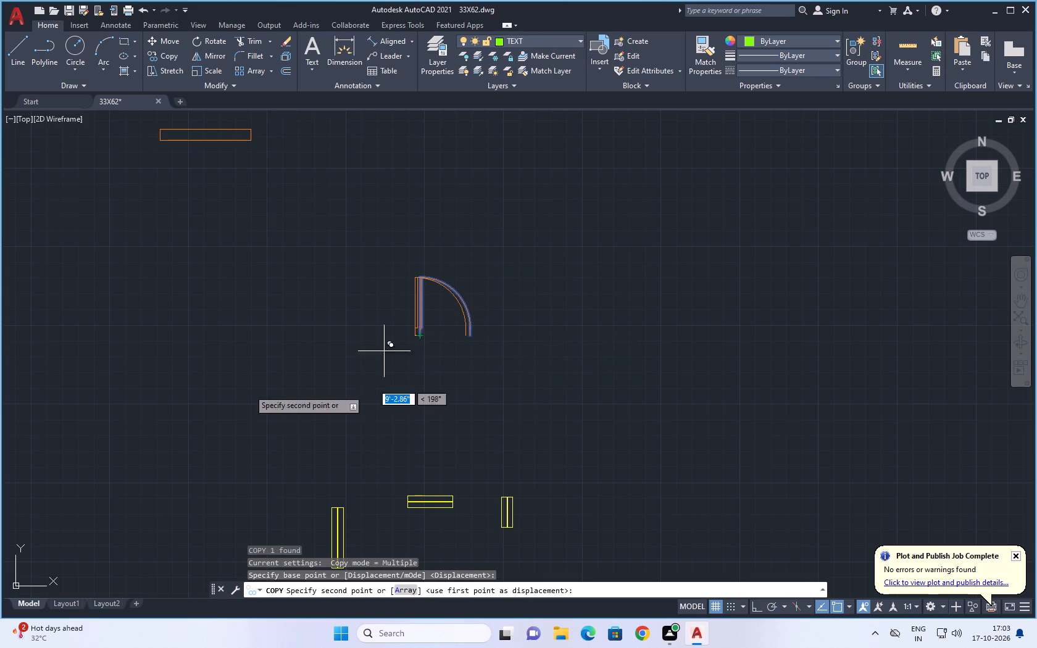
scroll(154, 391, "down", 3)
middle_click_drag(154, 410, 671, 331)
scroll(514, 354, "up", 4)
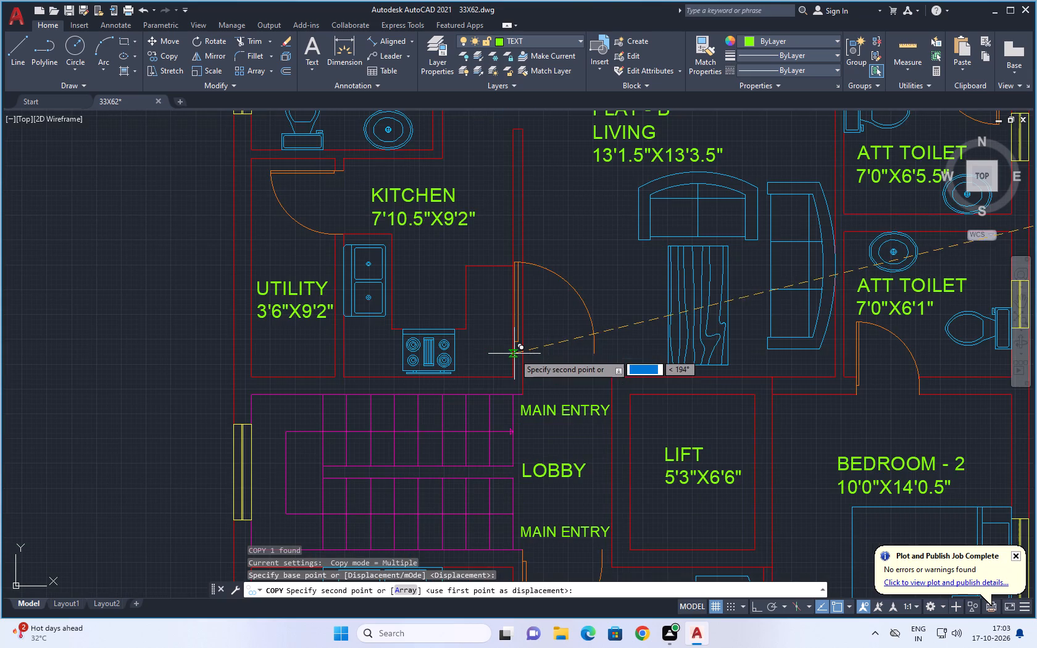
left_click(519, 395)
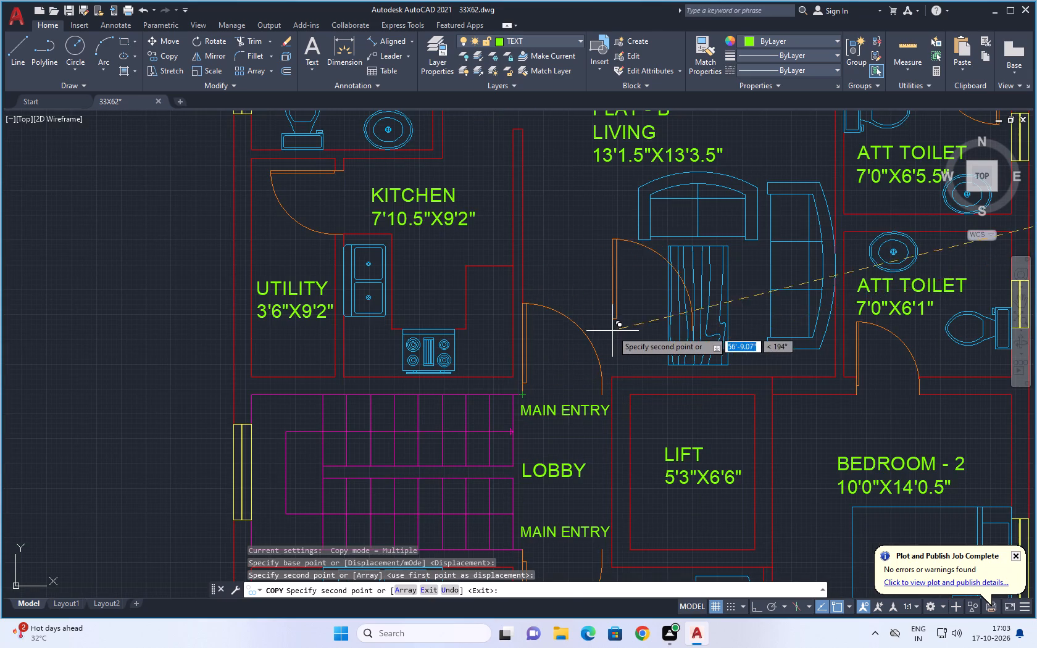
scroll(612, 331, "down", 2)
middle_click_drag(612, 330, 595, 273)
key("Escape")
key("Escape")
key("Escape")
Scale Flat A's main entry door by reference from its hinge corner, using its 3'-4" width, to reach the lift-side wall of the opening.
scroll(581, 417, "up", 1)
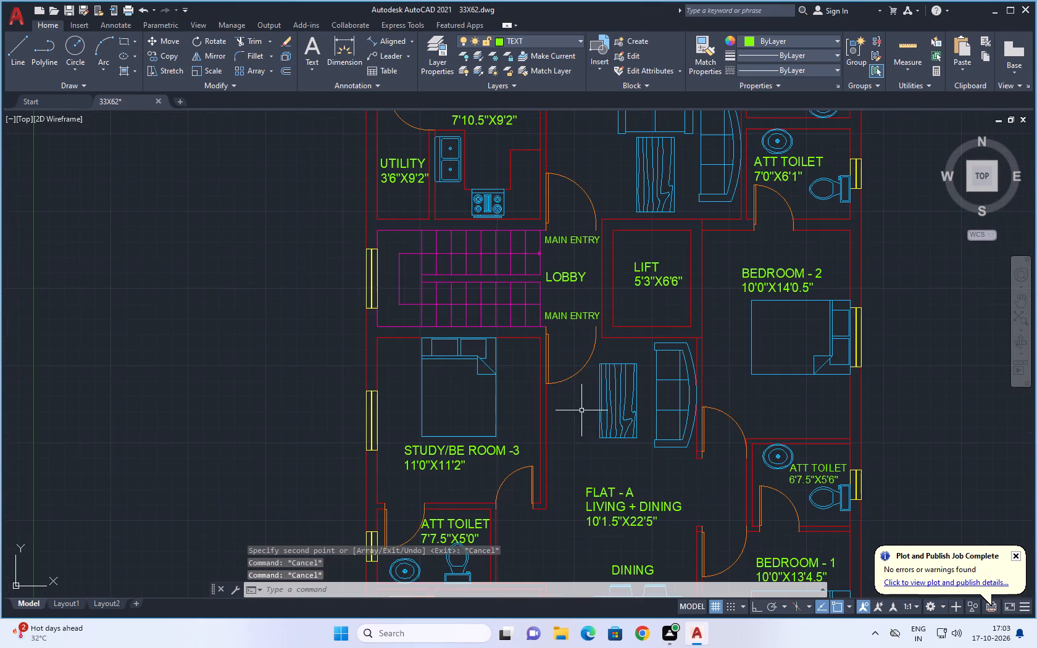
middle_click_drag(585, 397, 565, 423)
scroll(565, 423, "up", 1)
left_click(581, 377)
left_click(539, 396)
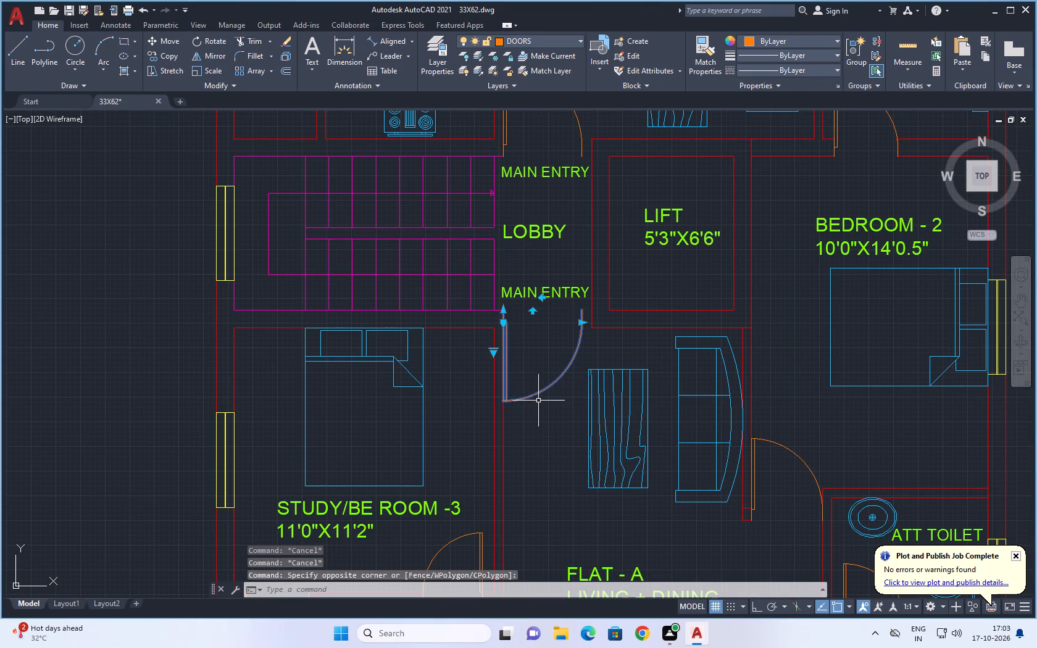
type("SC")
key("space")
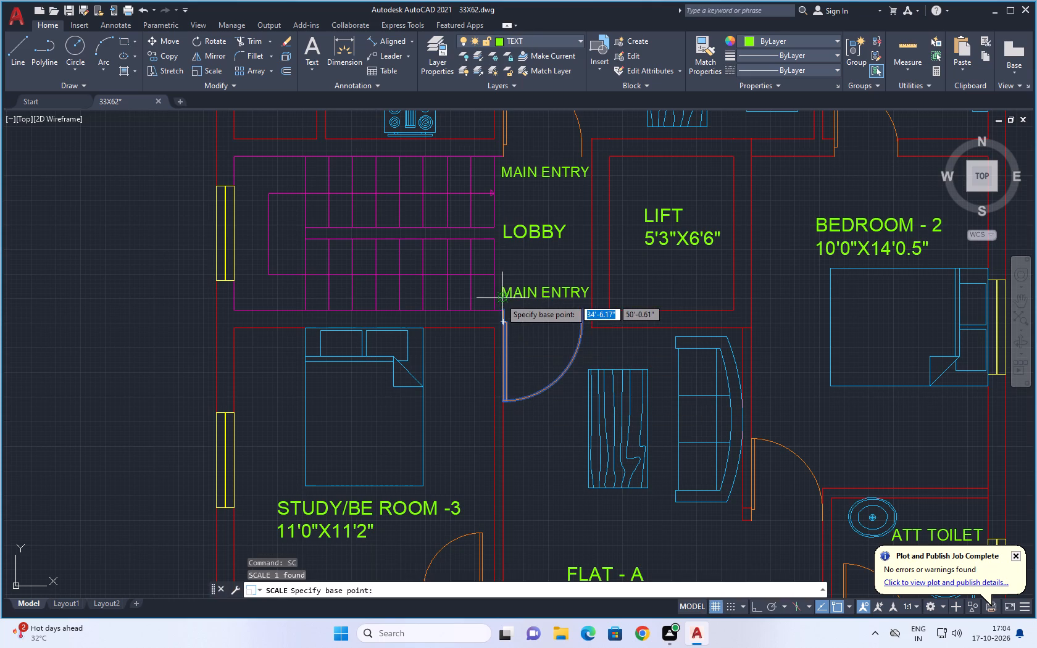
left_click(503, 310)
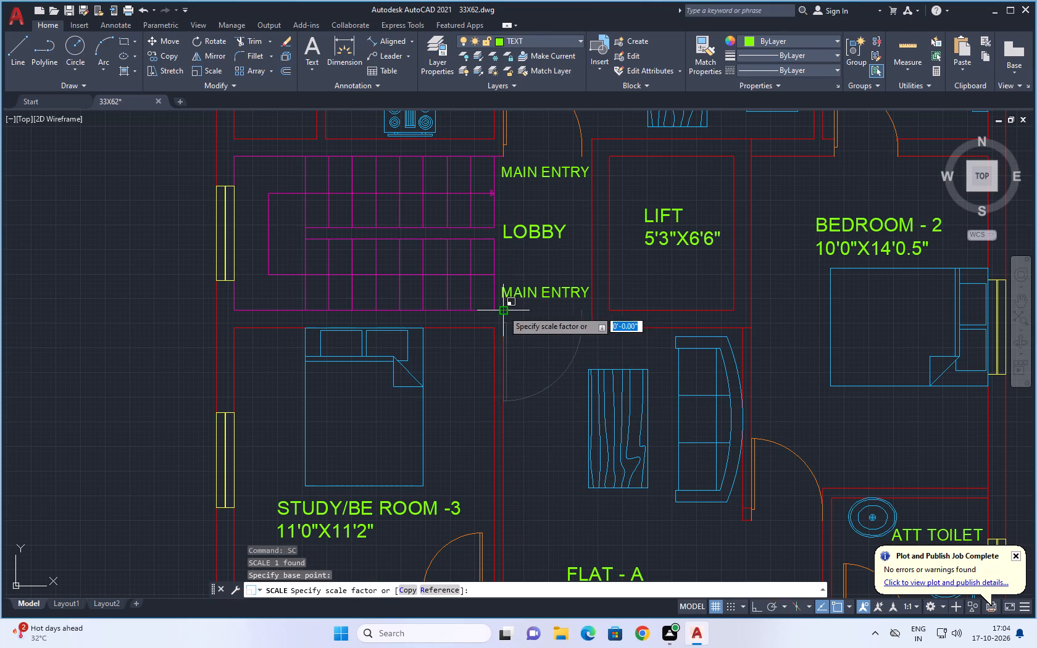
key("r")
key("space")
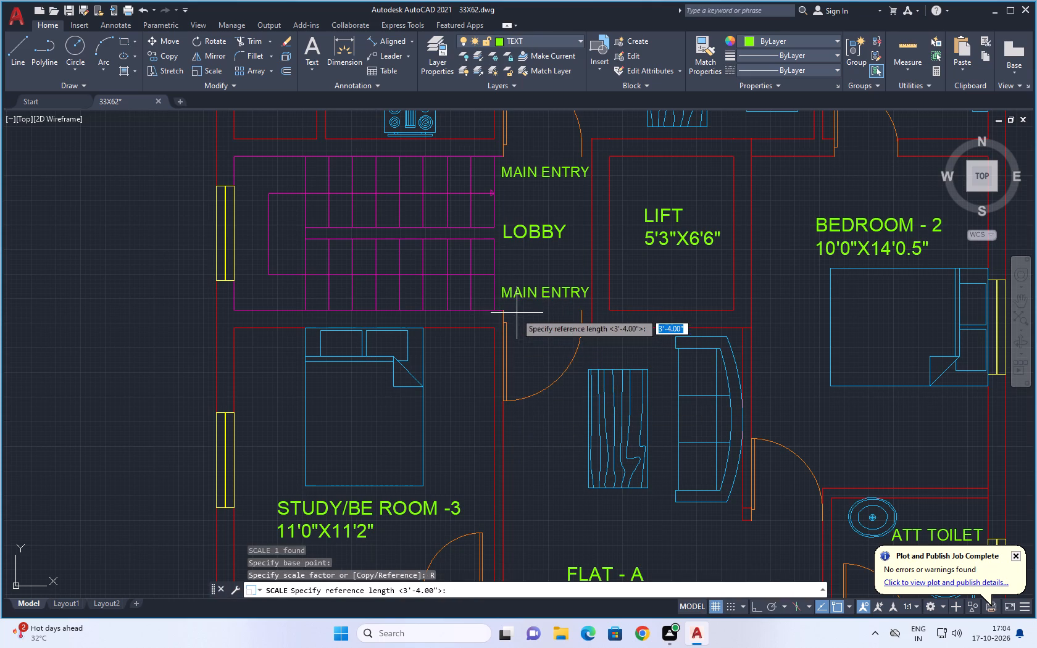
left_click(506, 309)
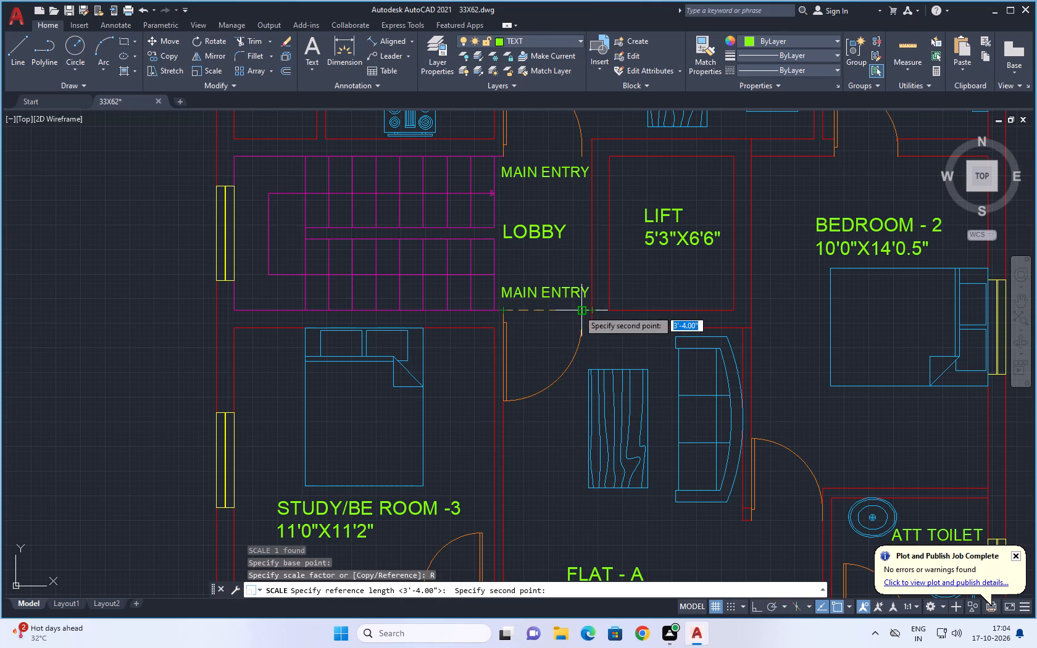
left_click(578, 310)
scroll(591, 309, "up", 4)
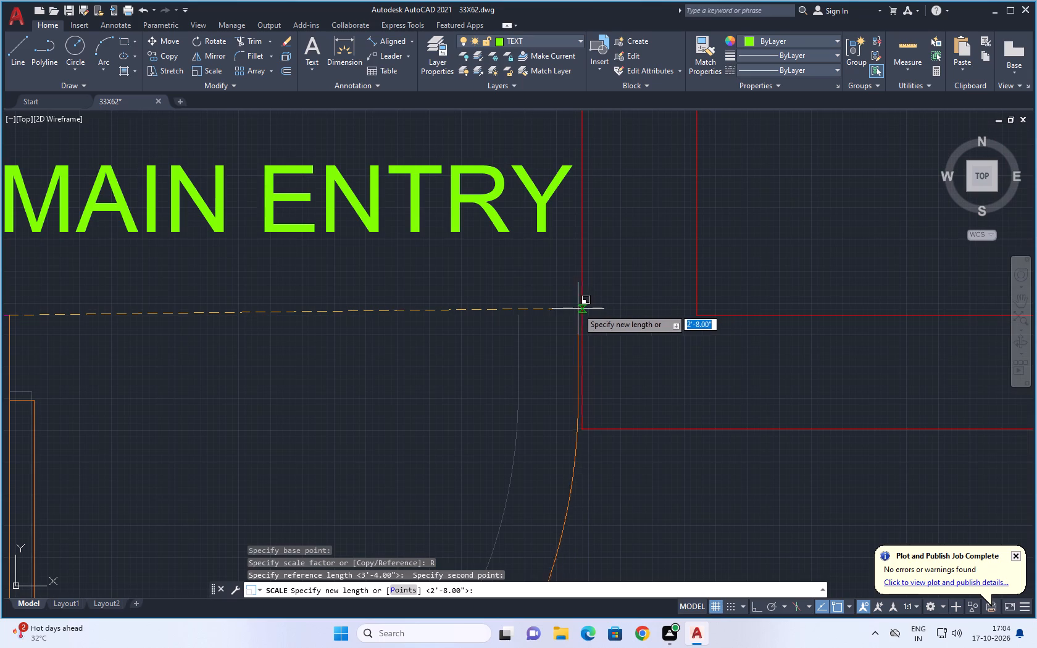
left_click(581, 307)
scroll(499, 338, "down", 2)
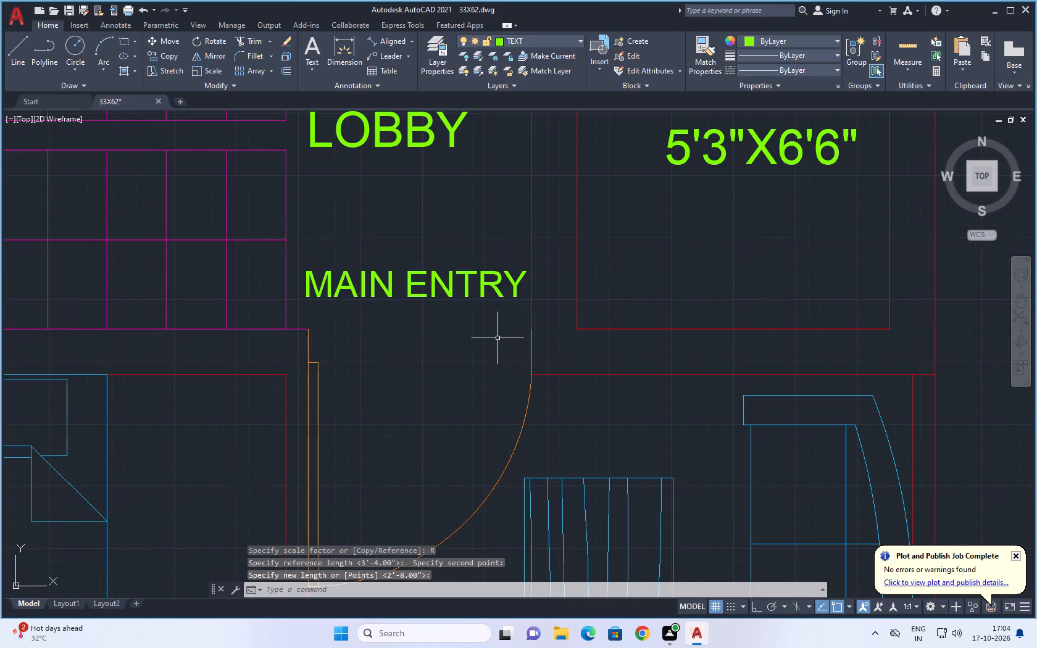
Scale Flat B's main entry door by reference from its hinge corner, from 3'-4" to 3'-9", to reach the lift-side wall.
scroll(540, 333, "up", 4)
scroll(494, 326, "down", 4)
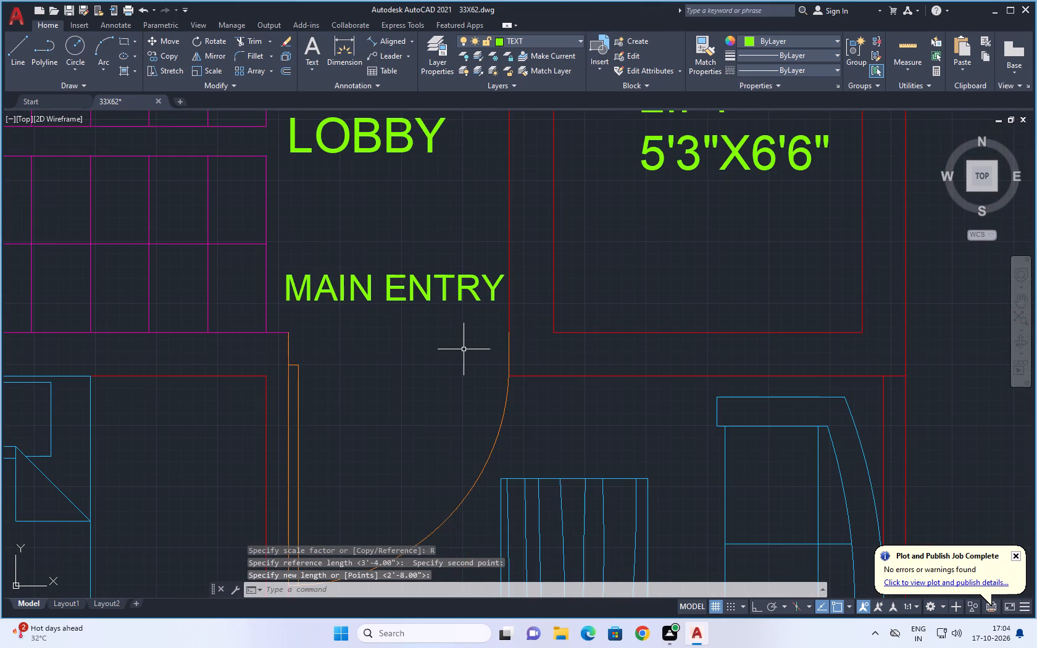
middle_click_drag(454, 347, 478, 471)
middle_click_drag(451, 340, 467, 451)
middle_click_drag(455, 313, 486, 487)
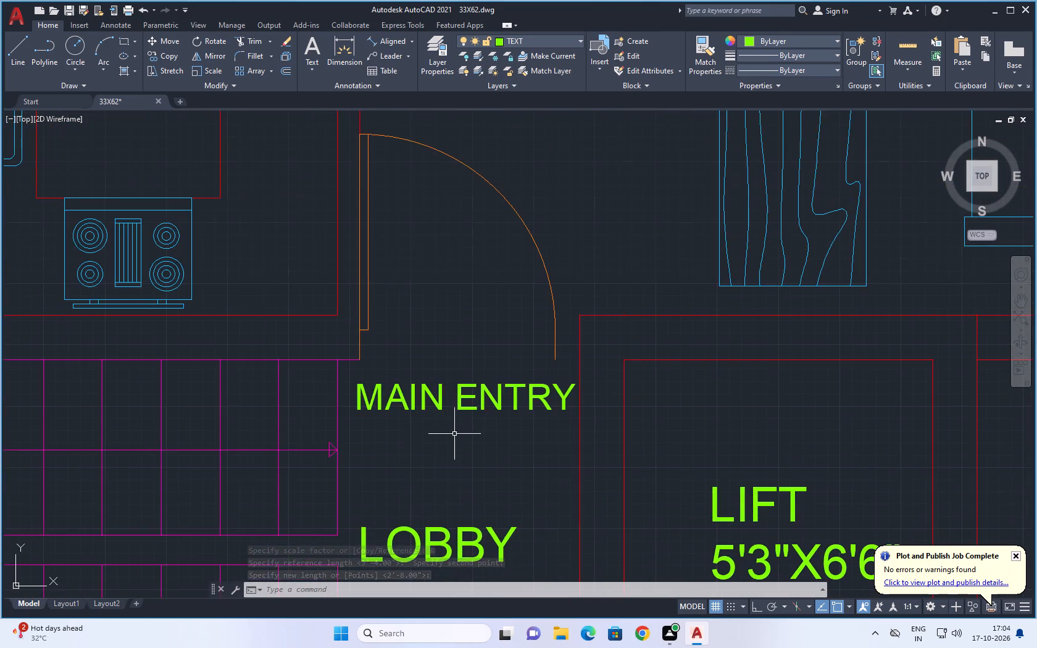
scroll(446, 352, "up", 1)
scroll(492, 325, "down", 1)
middle_click_drag(492, 325, 484, 458)
left_click(559, 335)
left_click(498, 388)
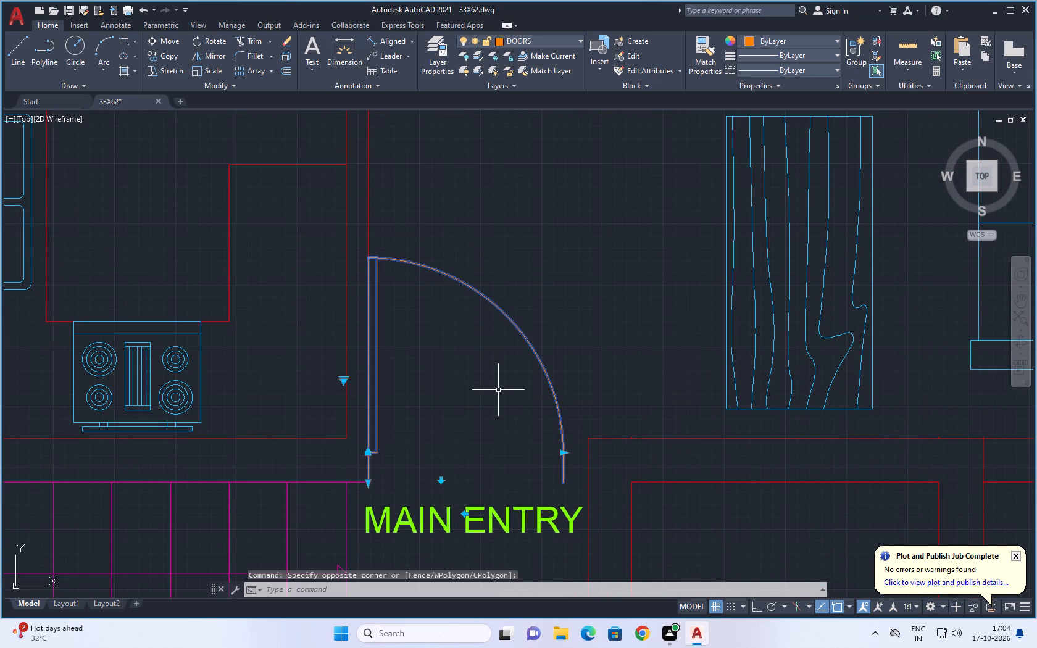
type("SC")
key("space")
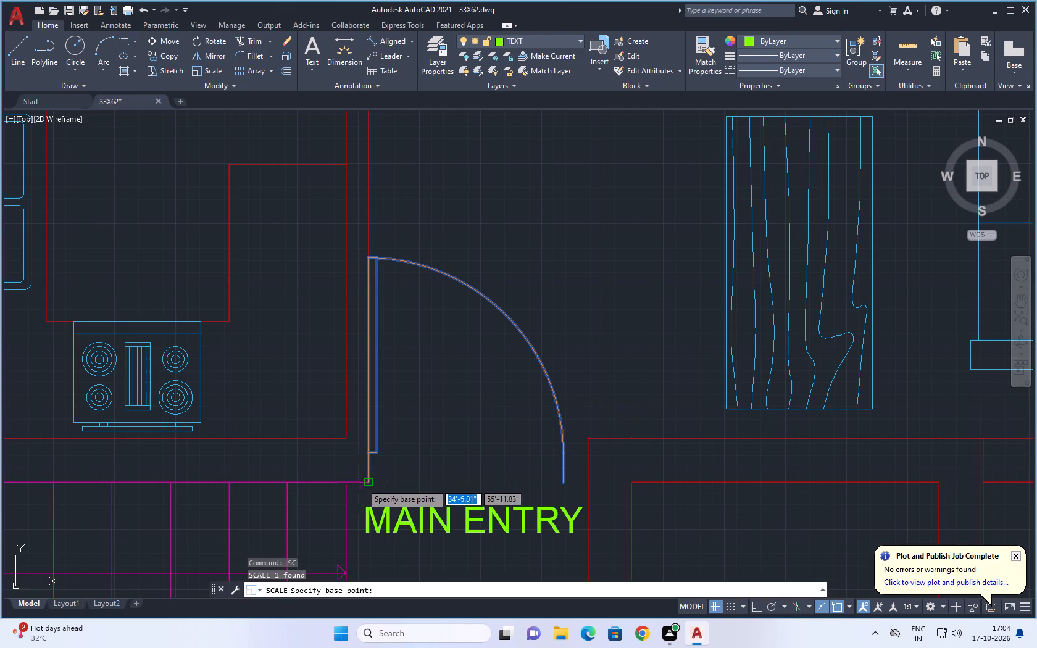
left_click(367, 482)
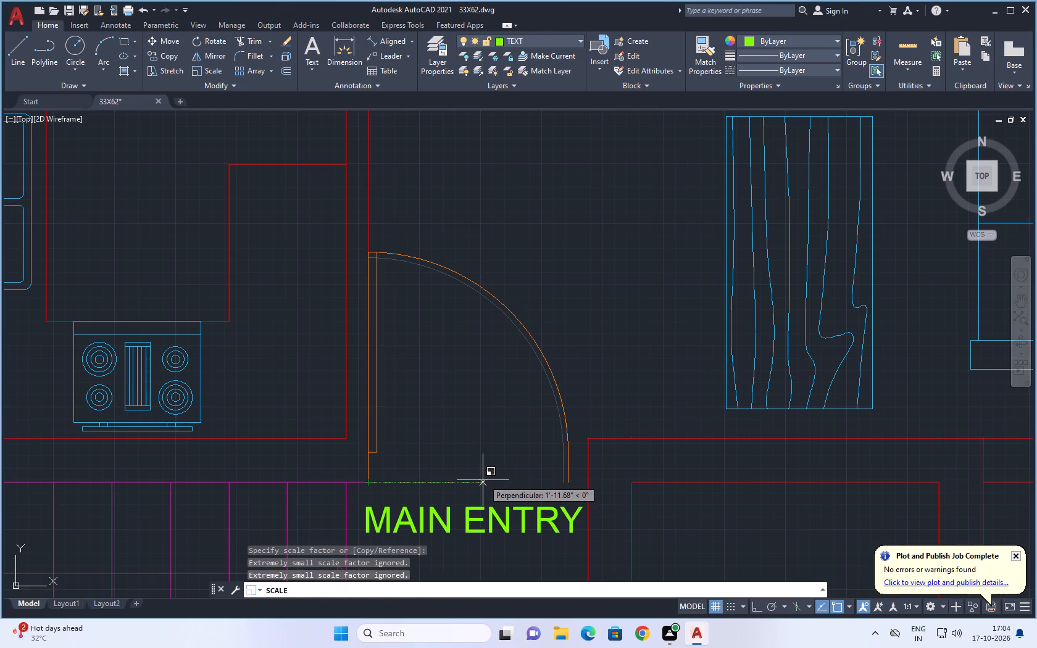
type("R")
key("space")
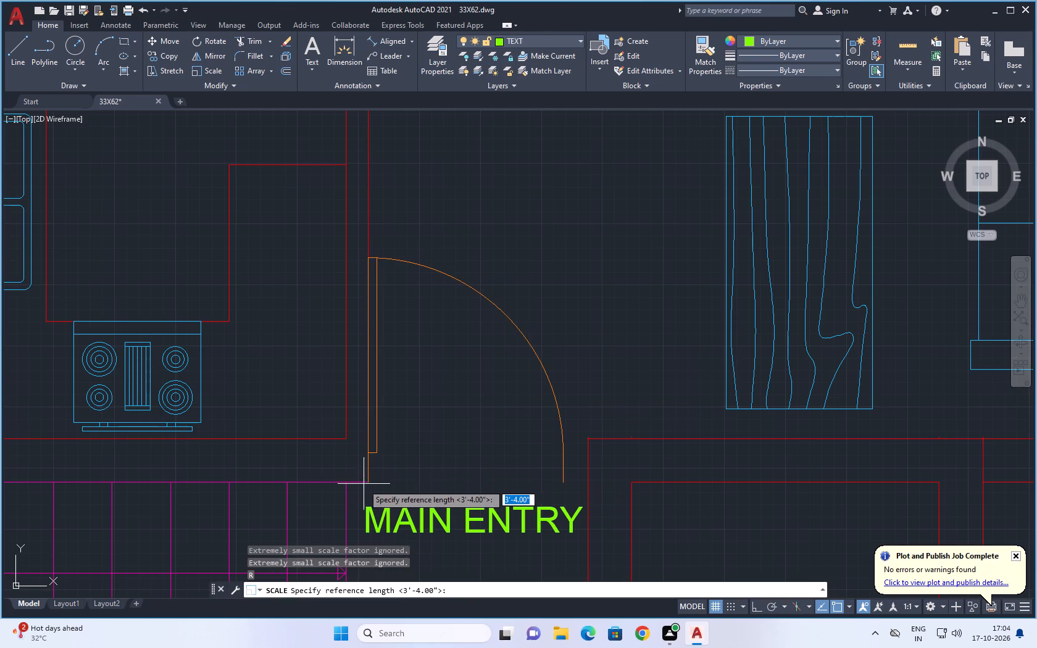
left_click(369, 481)
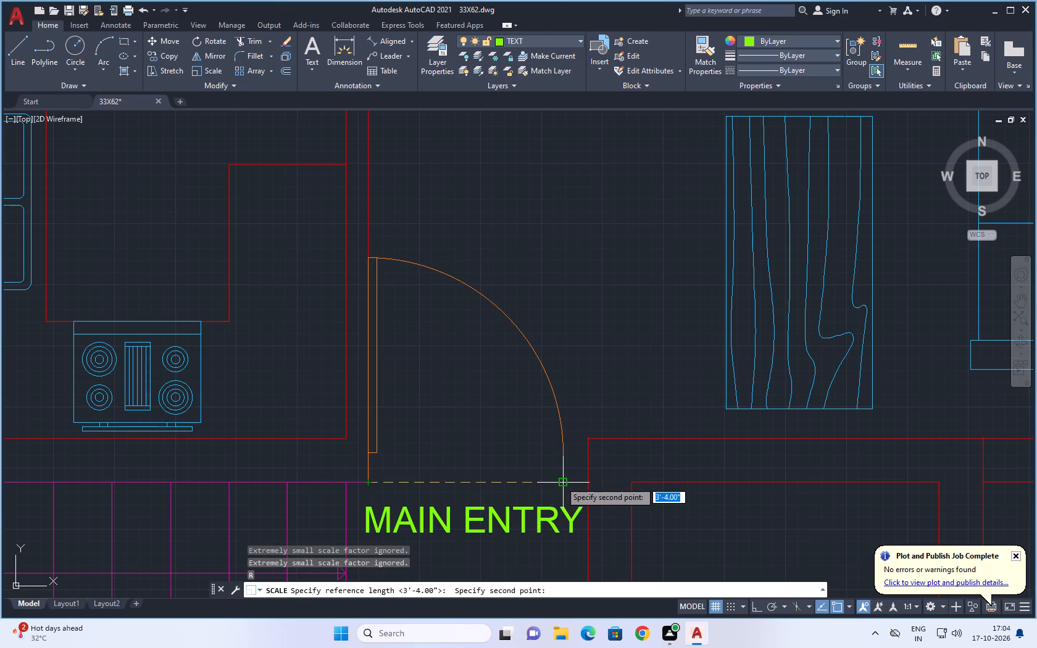
left_click(560, 481)
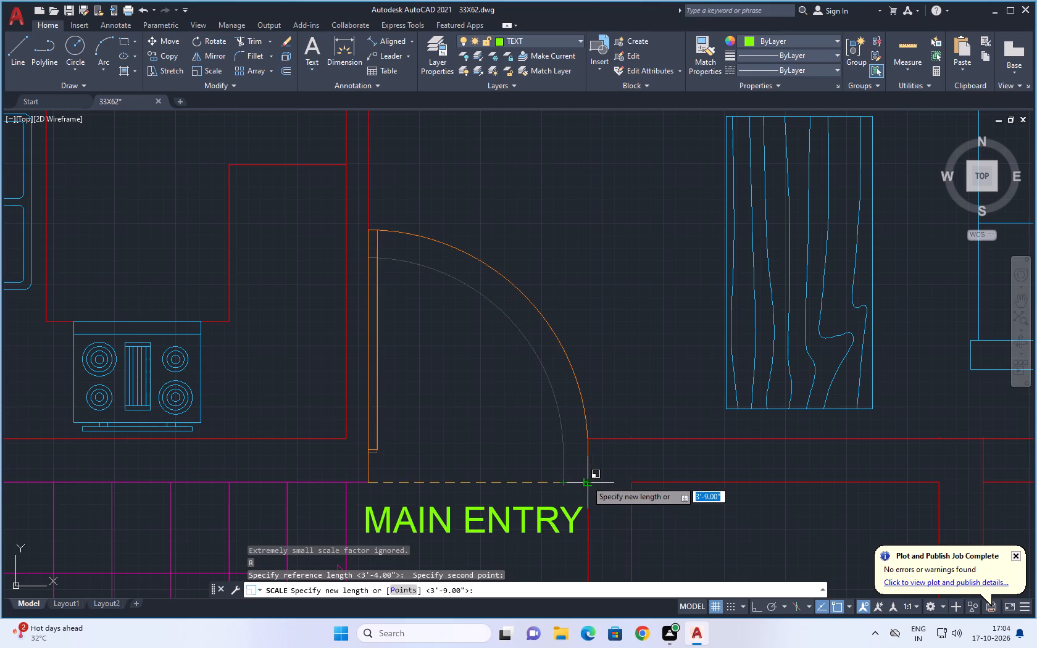
left_click(586, 481)
Examine the whole two-flat floor plan with both main entry doors in place.
scroll(518, 452, "down", 6)
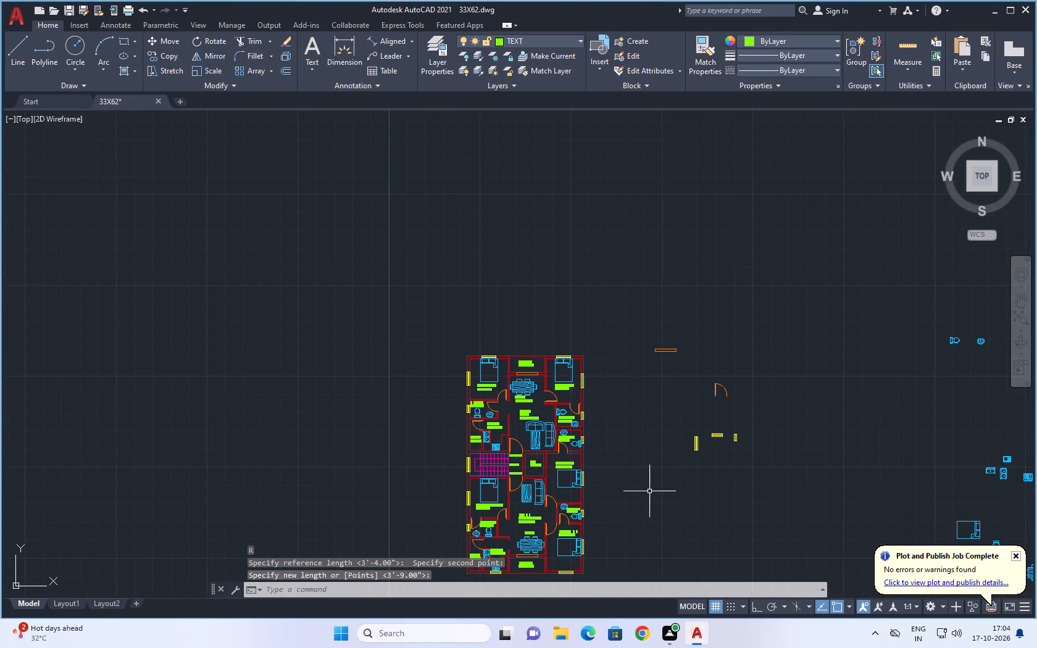
middle_click_drag(649, 491, 617, 416)
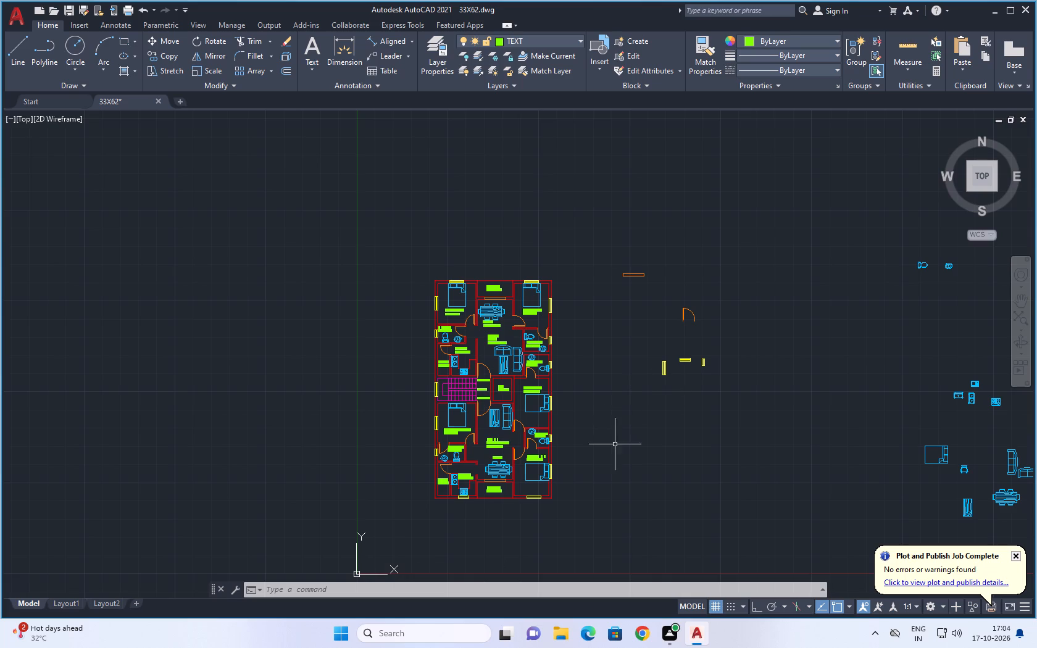
scroll(597, 413, "up", 2)
middle_click_drag(591, 403, 731, 403)
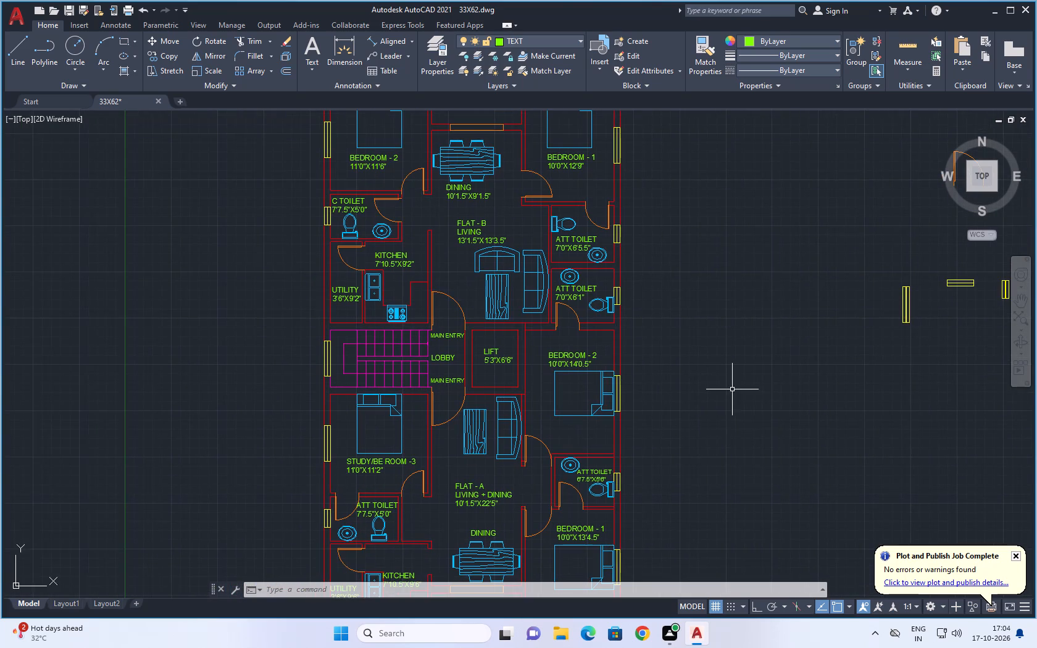
scroll(732, 389, "down", 1)
middle_click_drag(717, 430, 721, 388)
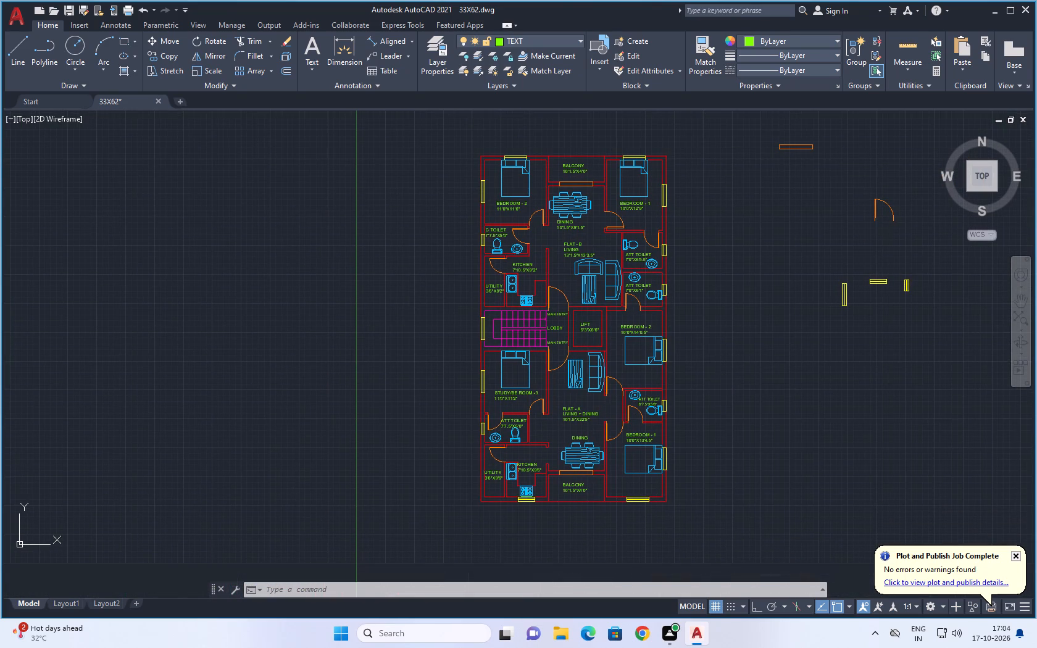
middle_click_drag(735, 412, 717, 401)
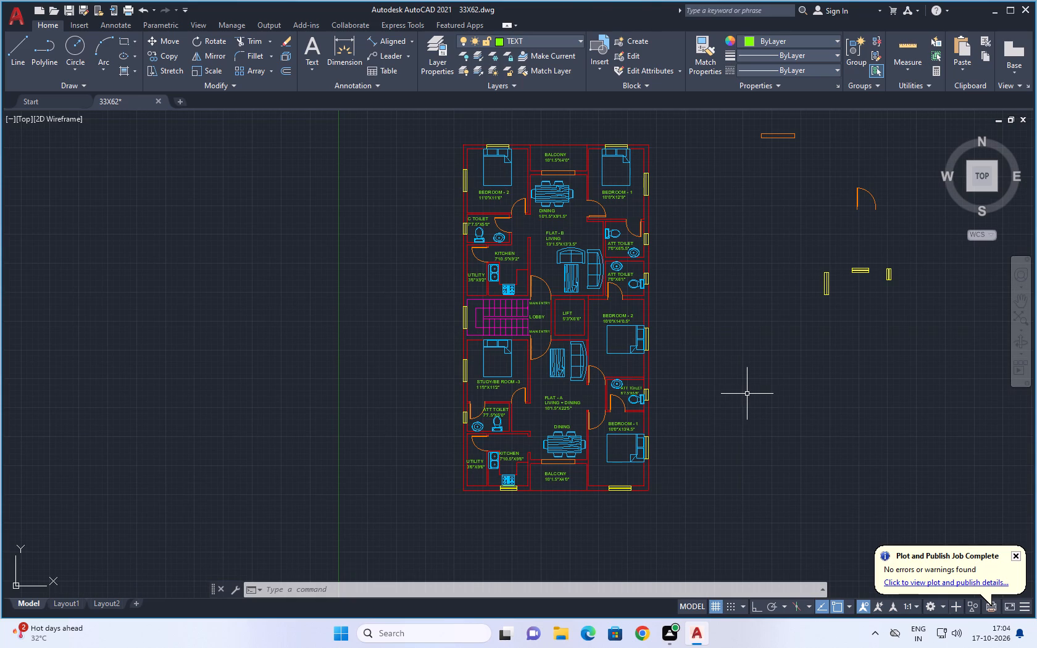
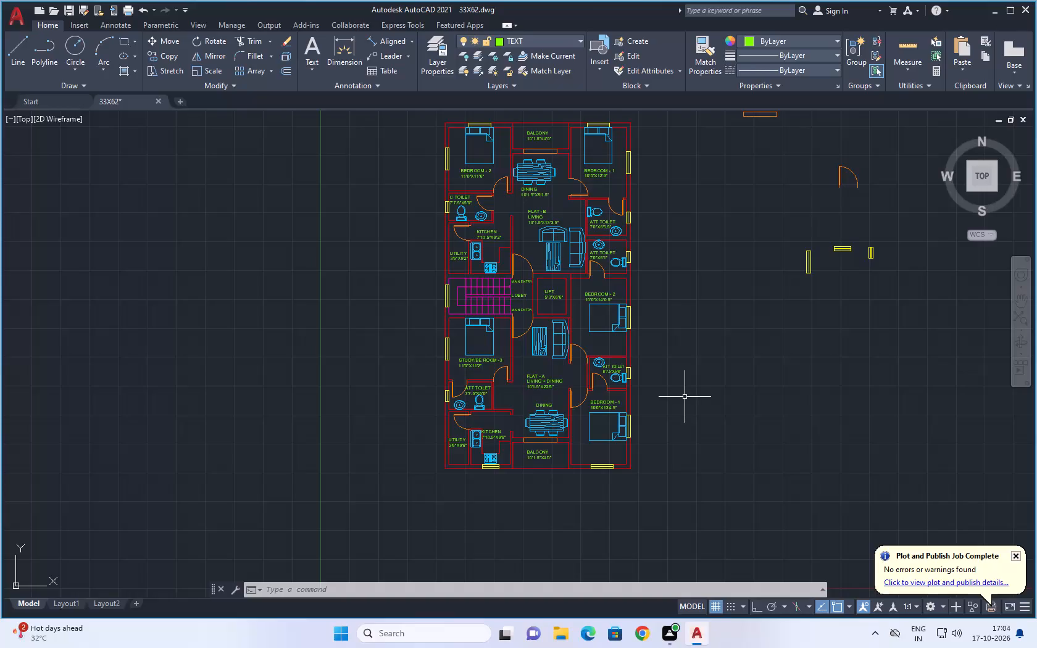
Examine the rooms, doors and windows of both flats across the whole floor plan.
middle_click_drag(713, 329, 682, 368)
middle_click_drag(712, 367, 662, 413)
middle_click_drag(662, 358, 659, 341)
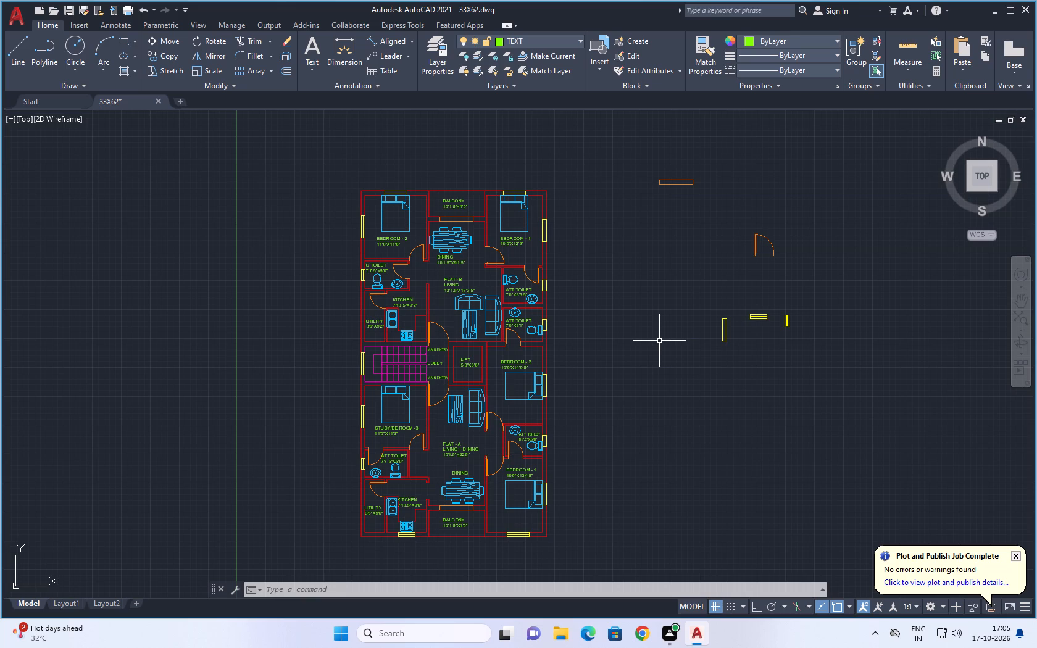
scroll(659, 341, "down", 2)
middle_click_drag(653, 372, 662, 305)
scroll(646, 295, "up", 3)
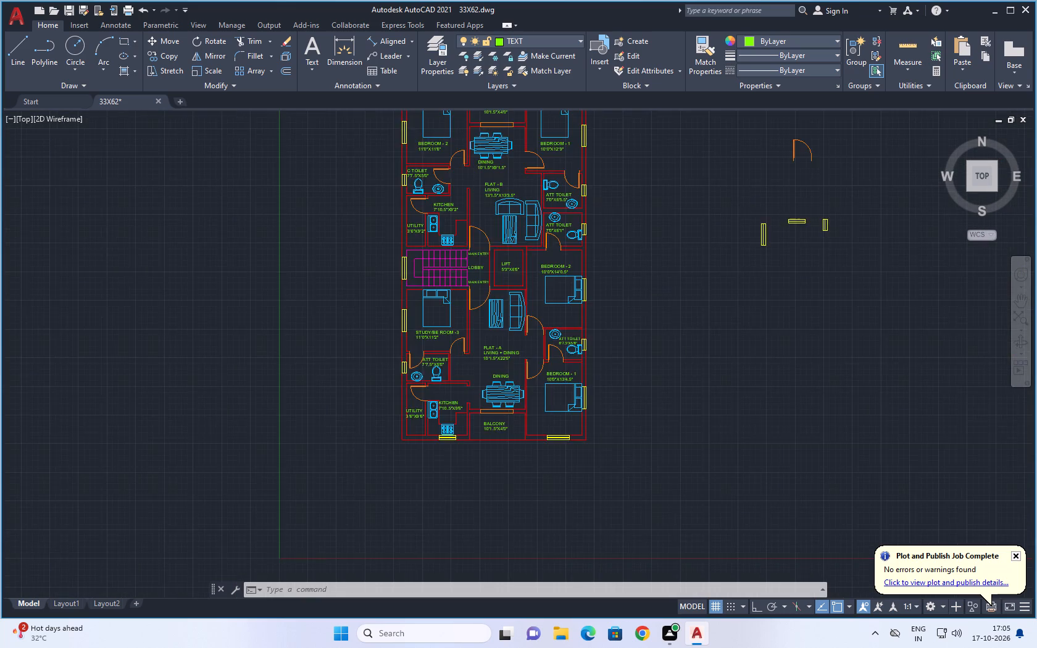
middle_click_drag(610, 252, 778, 244)
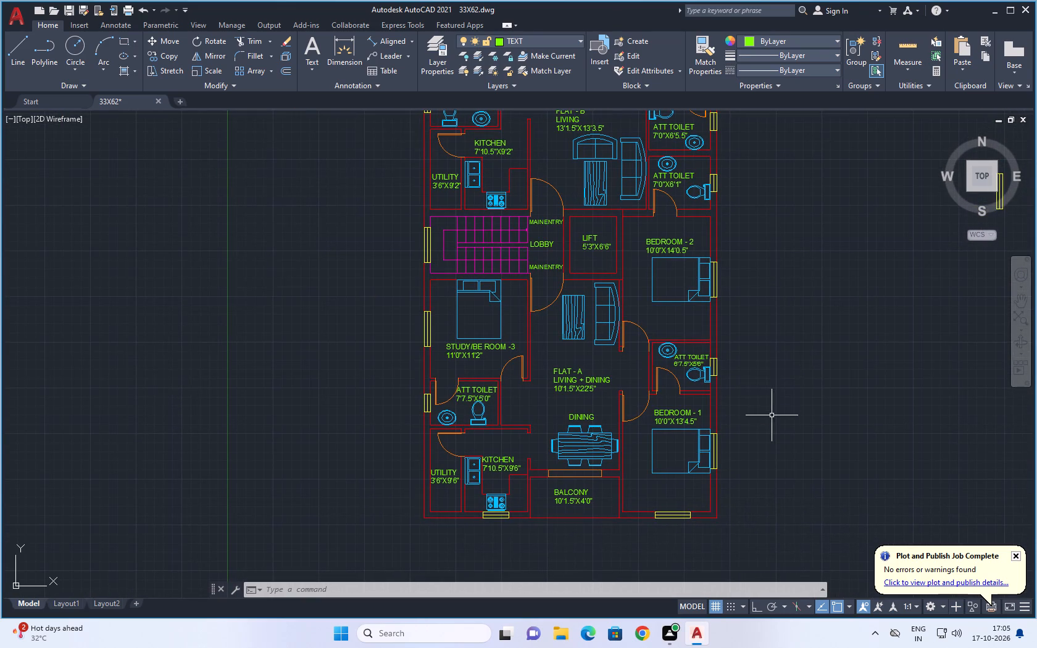
middle_click_drag(768, 416, 777, 351)
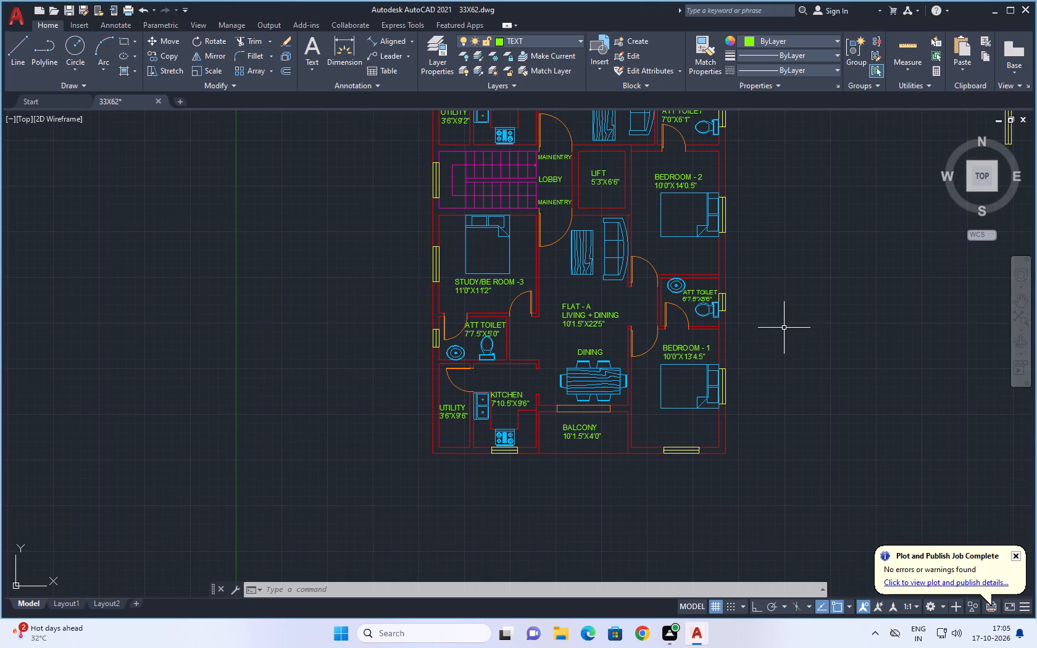
middle_click_drag(789, 309, 792, 398)
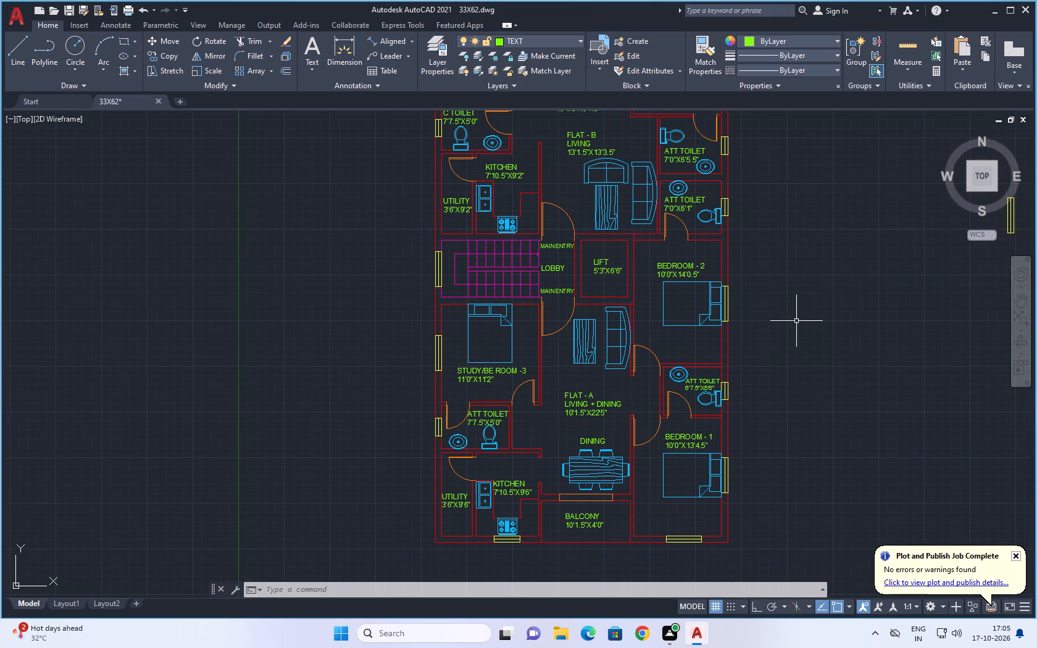
middle_click_drag(796, 314, 805, 438)
middle_click_drag(808, 286, 808, 306)
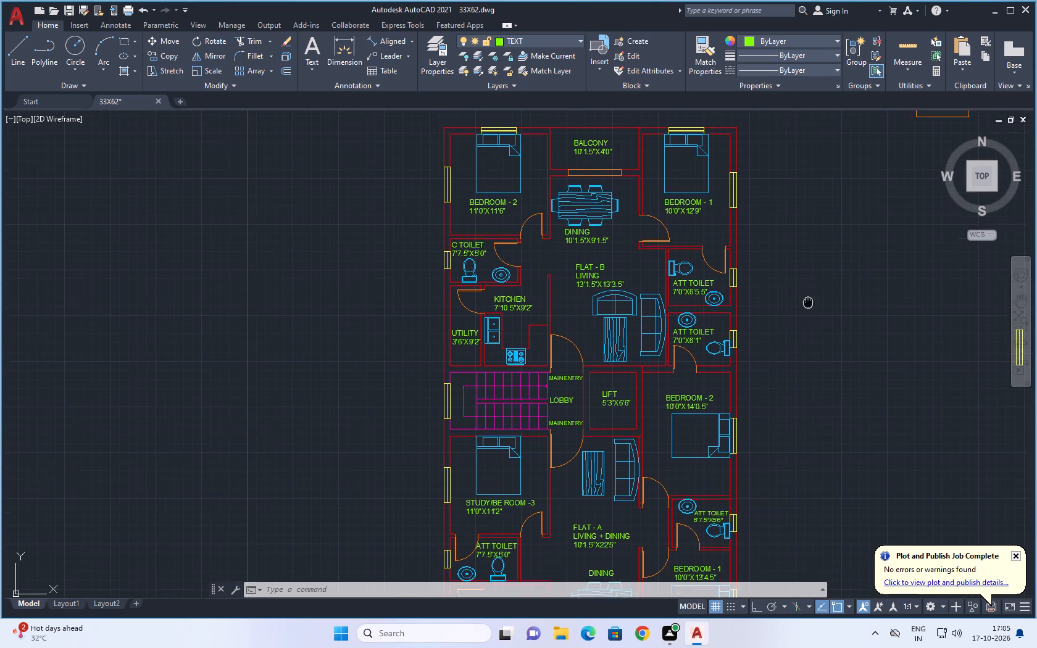
middle_click_drag(808, 306, 806, 375)
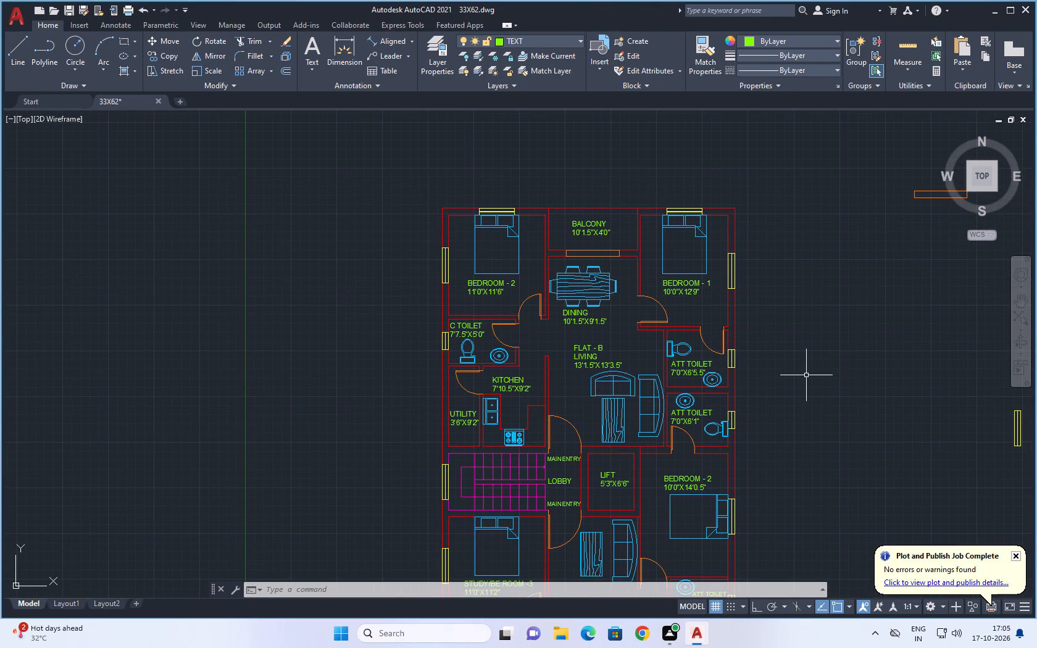
scroll(806, 375, "down", 1)
middle_click_drag(806, 375, 723, 319)
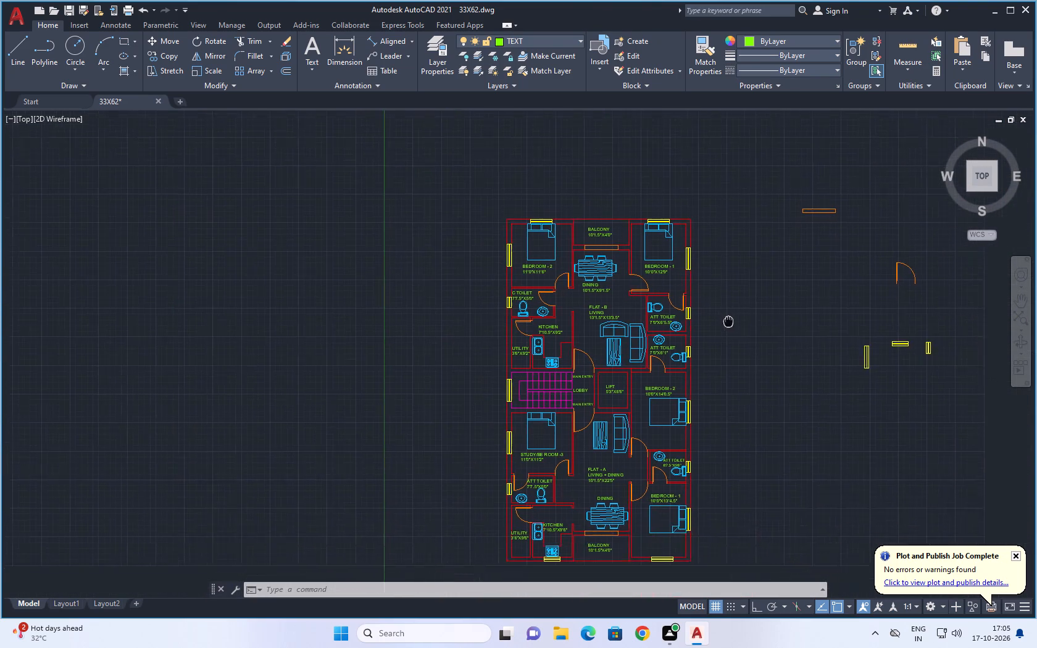
middle_click_drag(723, 319, 651, 283)
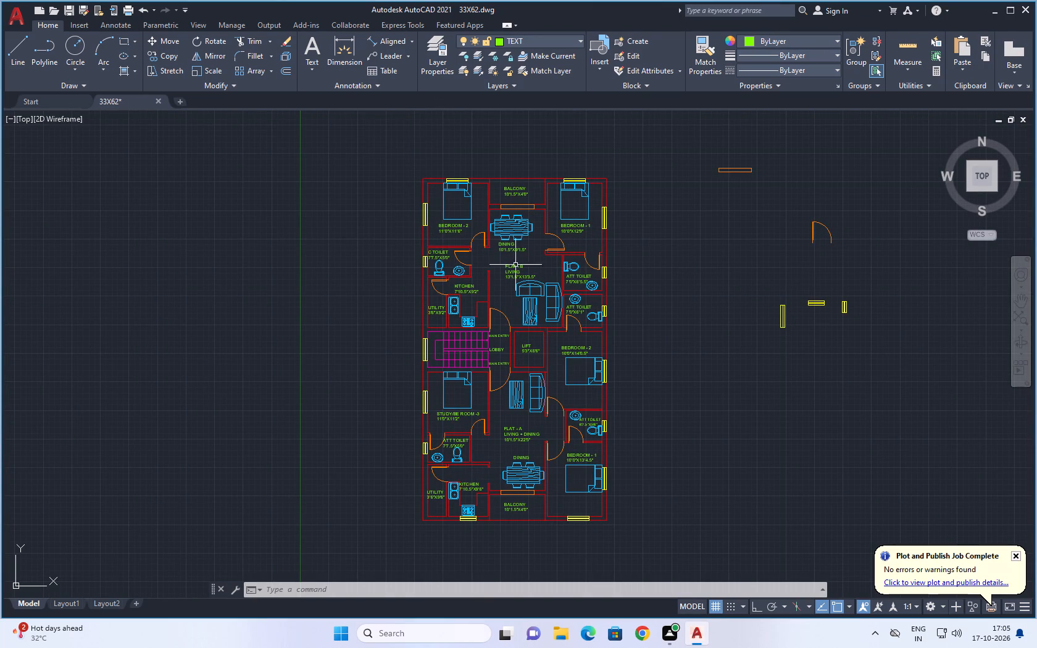
middle_click_drag(699, 282, 600, 300)
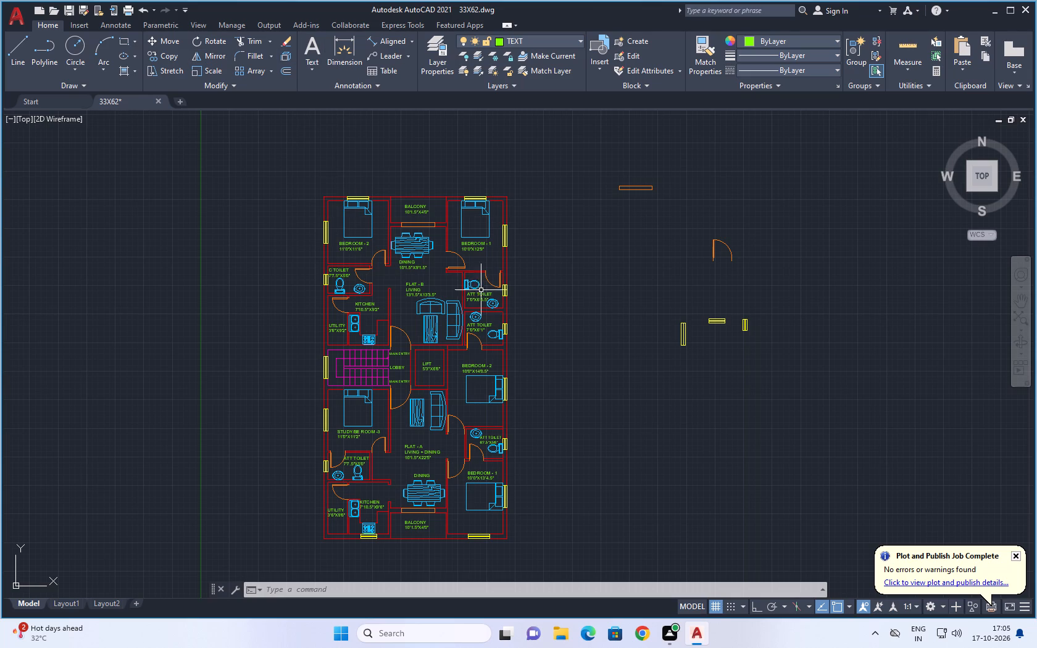
middle_click_drag(637, 409, 615, 338)
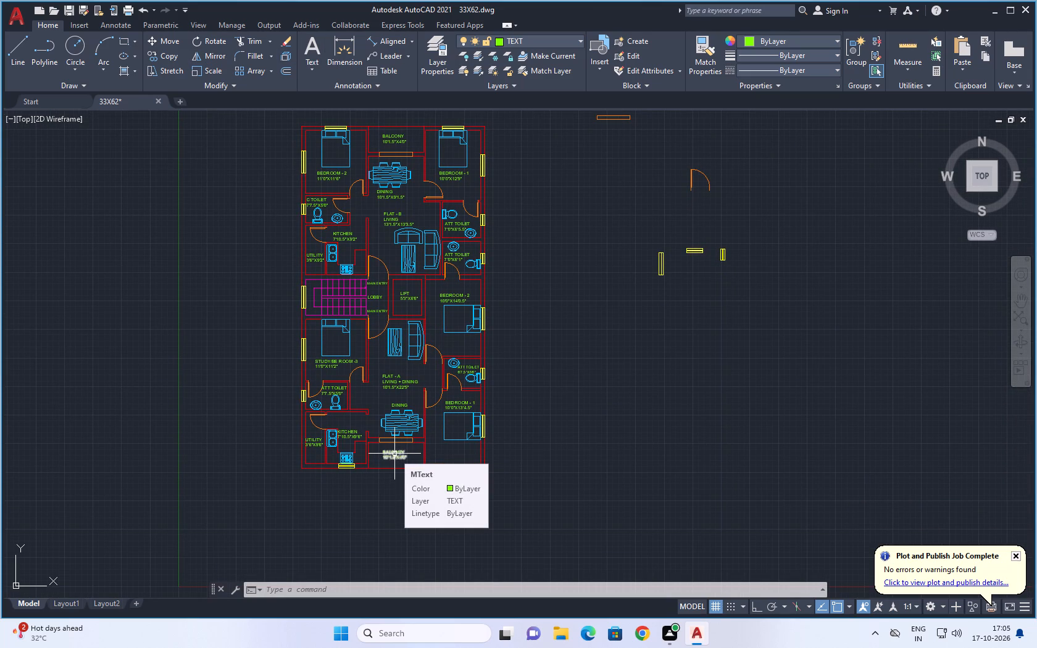
Copy Flat A's balcony label to the empty area east of the plan, below the spare windows.
left_click(394, 454)
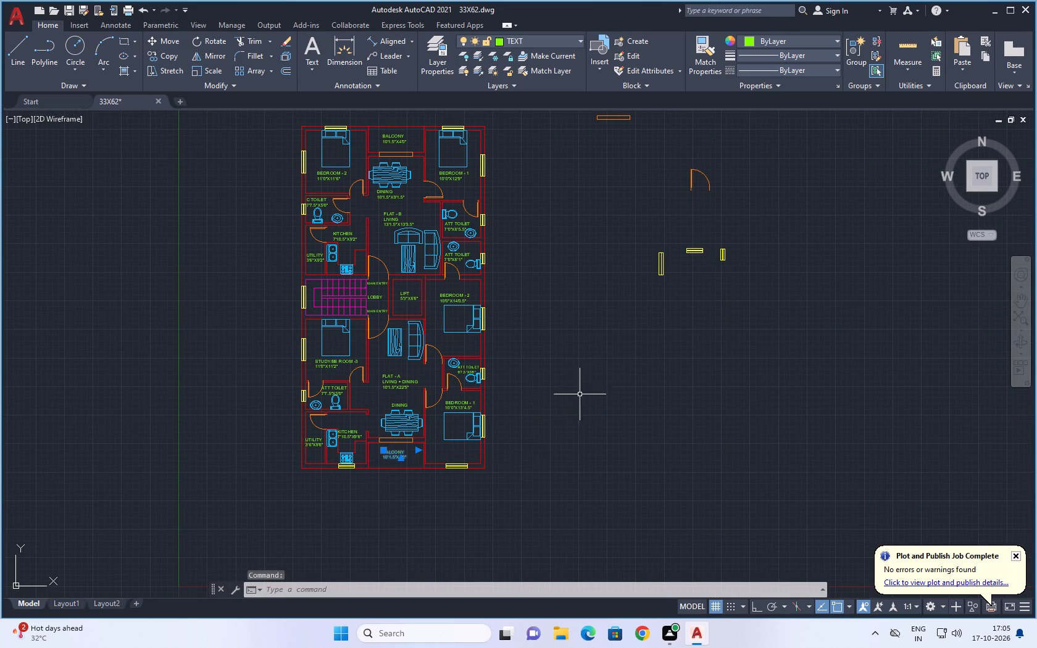
key("c")
key("o")
key("space")
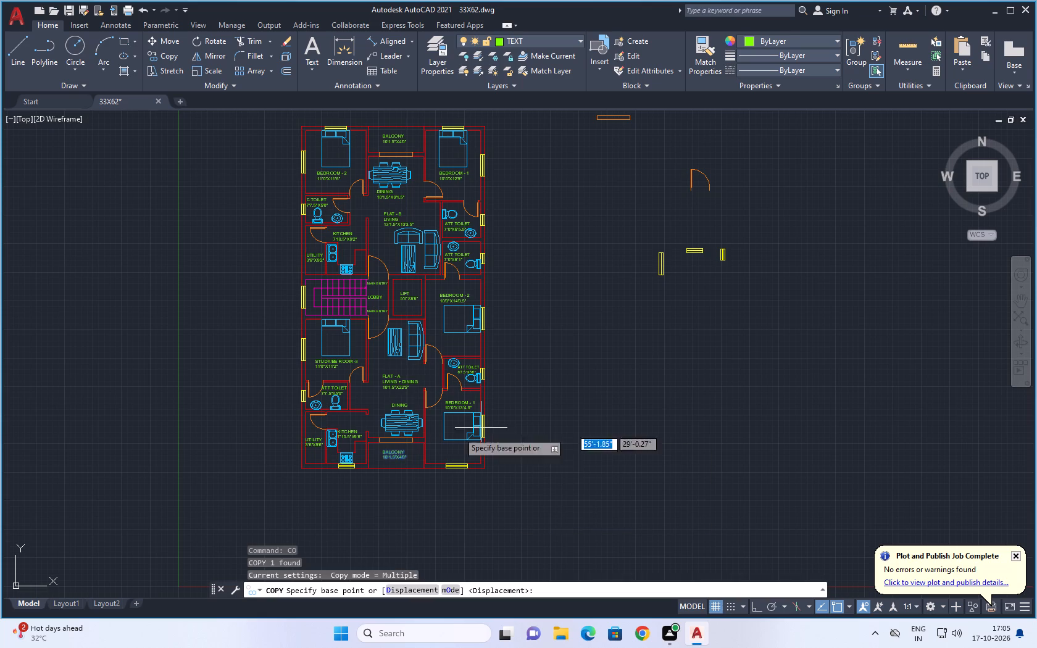
left_click(380, 452)
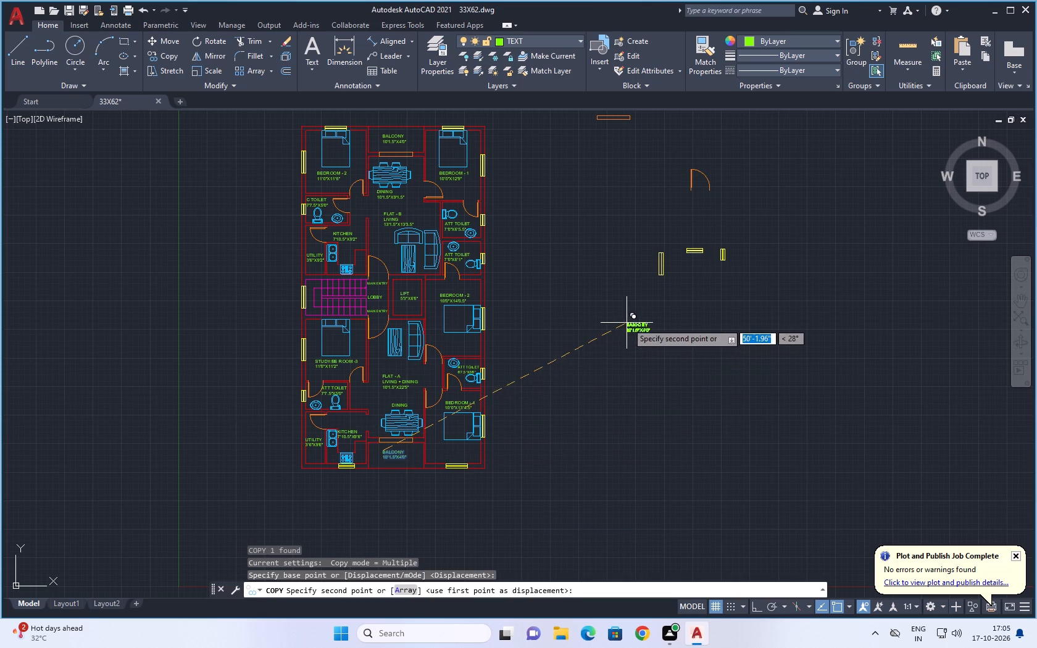
left_click(627, 323)
key("Escape")
key("Escape")
Replace the copied balcony label's text with the door tag D.
scroll(647, 333, "up", 1)
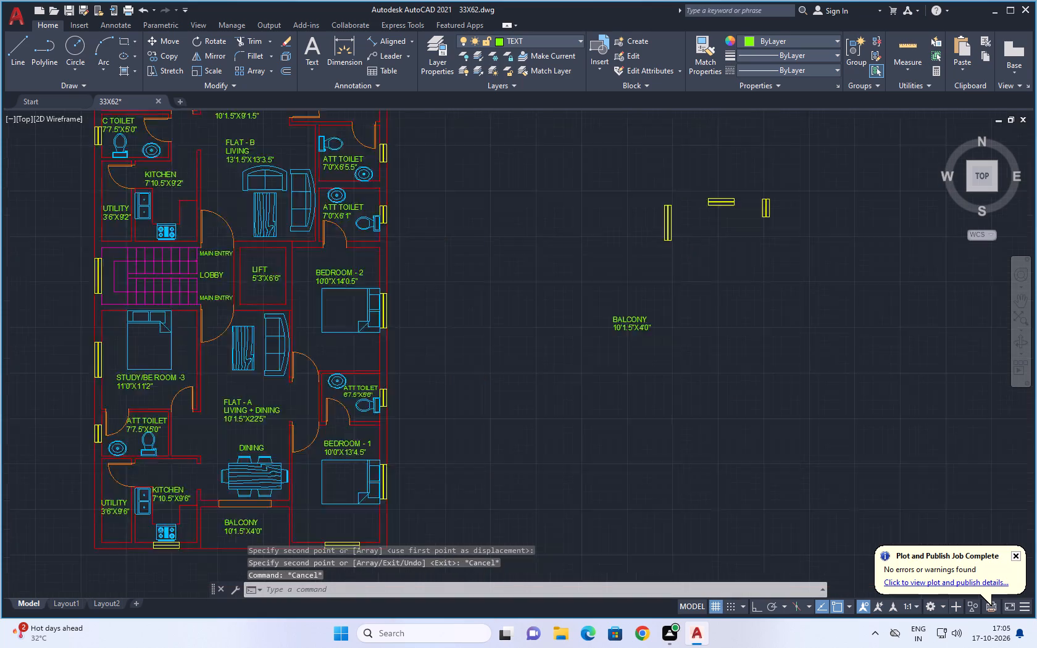
scroll(647, 333, "up", 1)
double_click(641, 326)
left_click(655, 326)
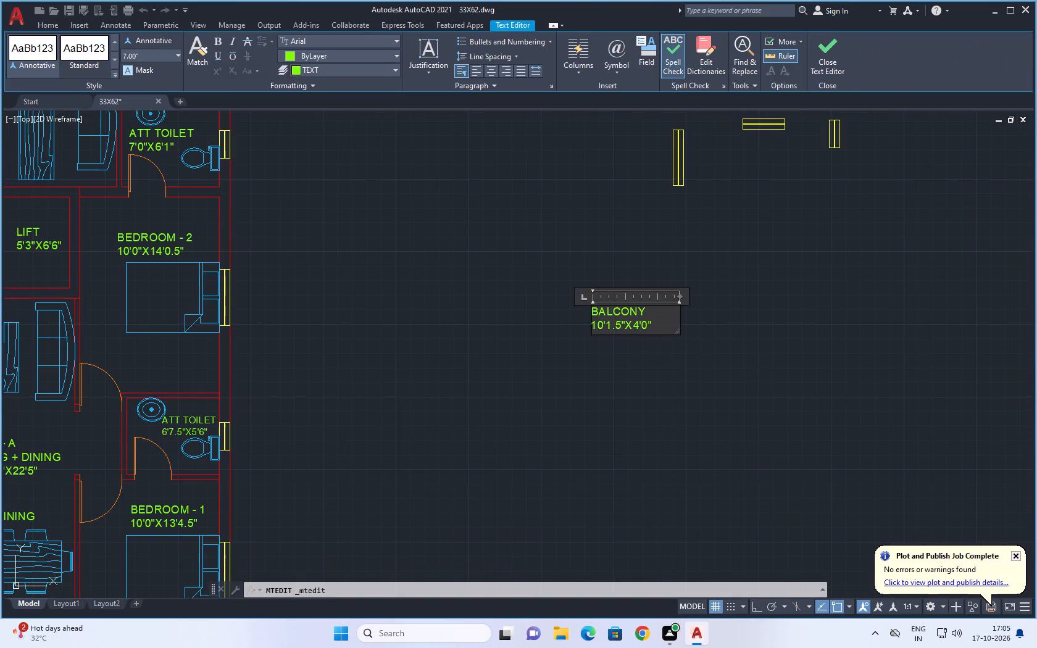
key("BackSpace")
key("BackSpace")
key("BackSpace")
key("BackSpace")
key("BackSpace")
key("BackSpace")
key("BackSpace")
key("BackSpace")
key("BackSpace")
key("BackSpace")
key("BackSpace")
key("BackSpace")
key("BackSpace")
key("BackSpace")
key("BackSpace")
key("BackSpace")
key("BackSpace")
key("BackSpace")
key("BackSpace")
key("BackSpace")
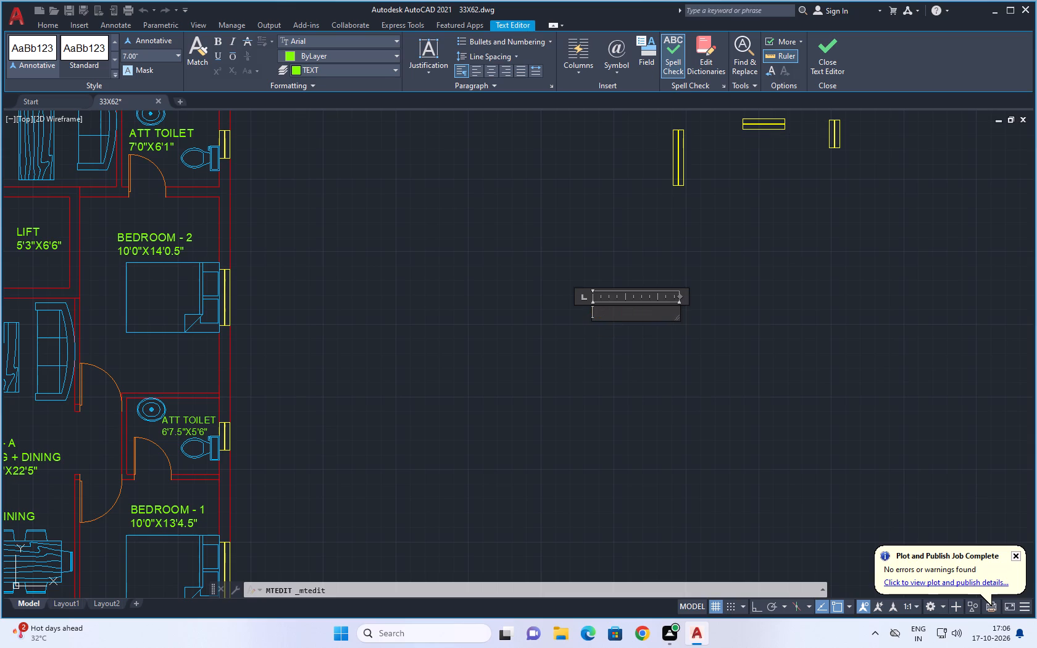
key("BackSpace")
key("BackSpace")
key("d")
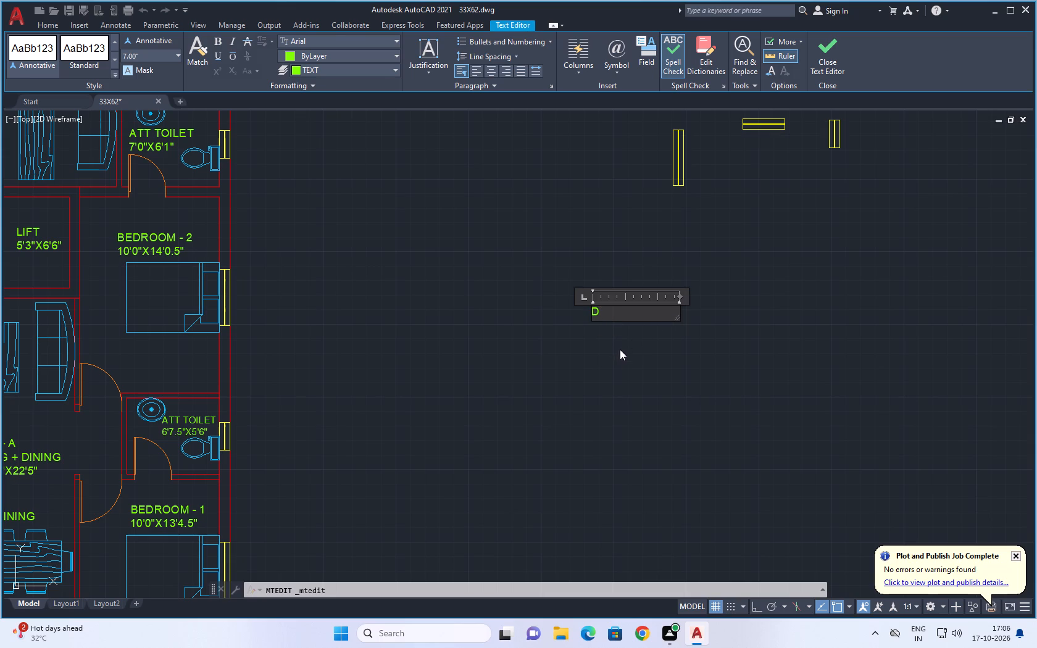
left_click(620, 348)
Copy the D tag six times in the empty area: two copies stacked below it and four to its east.
scroll(594, 342, "up", 2)
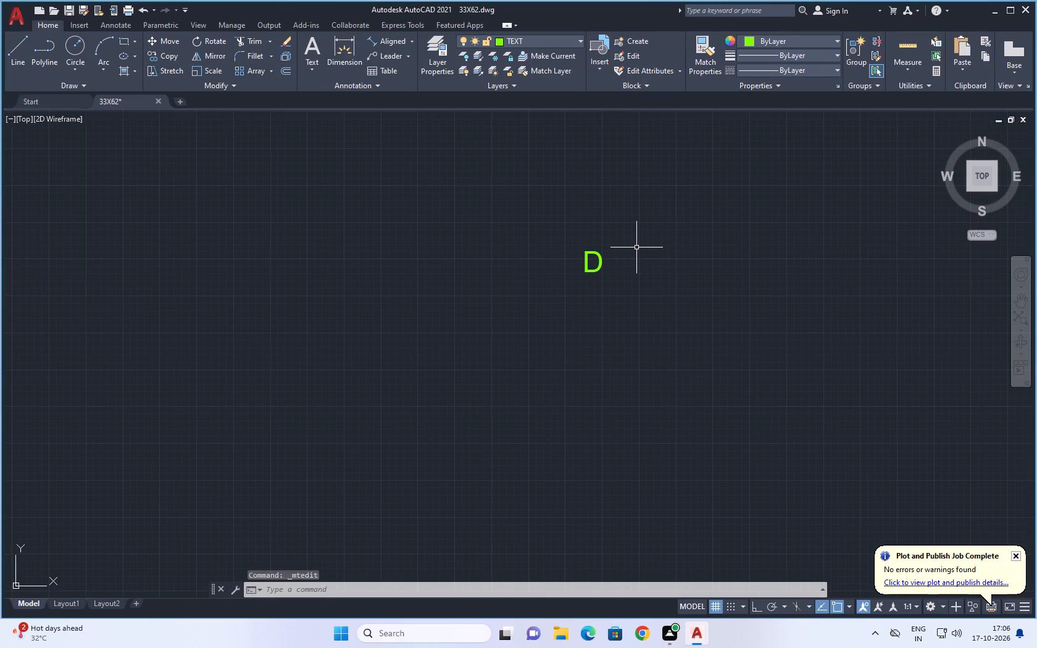
left_click(598, 270)
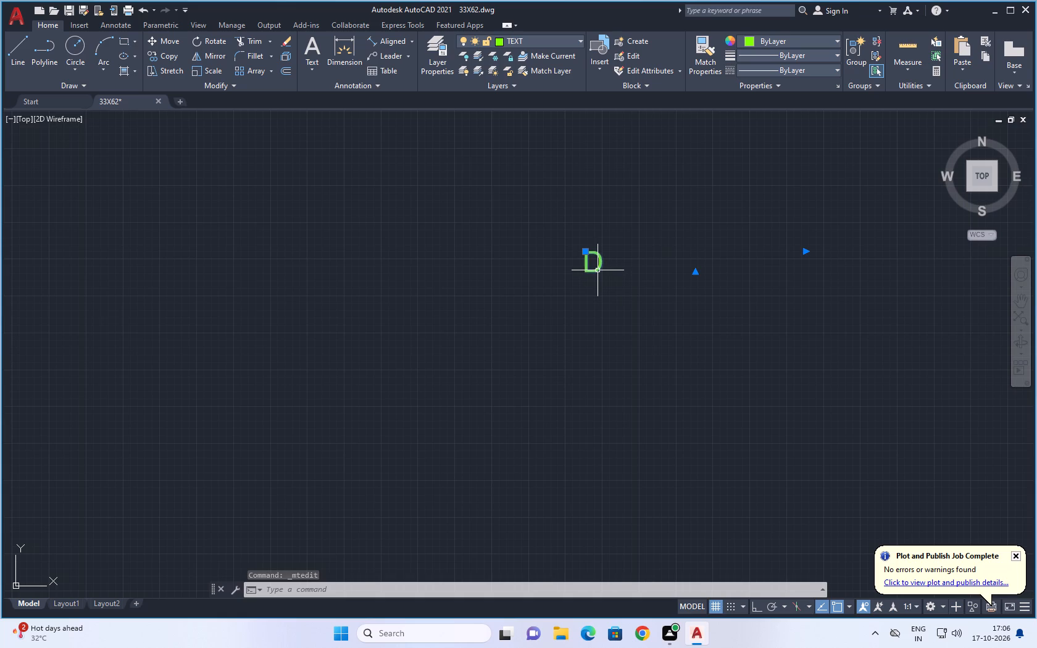
type("CO")
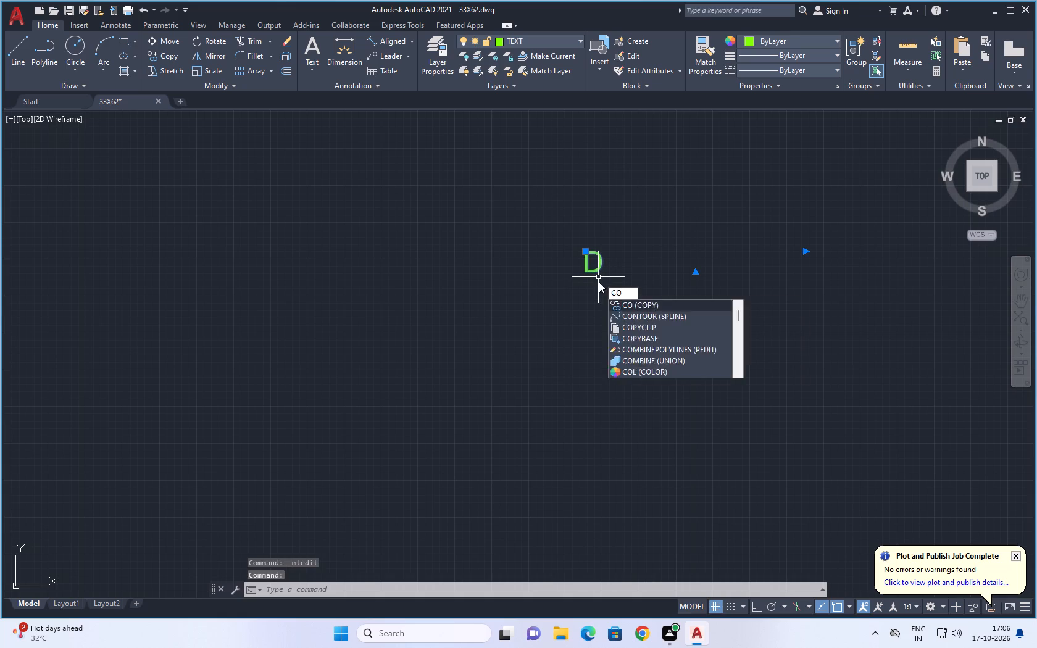
key("space")
left_click(589, 273)
left_click(591, 323)
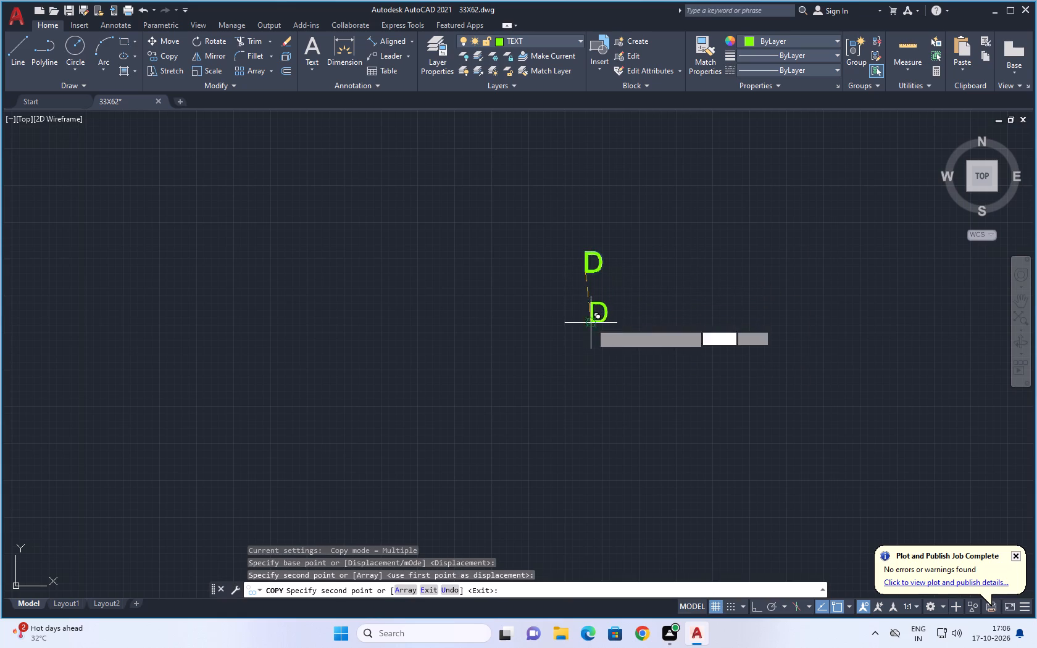
left_click(593, 363)
scroll(644, 347, "down", 2)
middle_click_drag(662, 343, 619, 315)
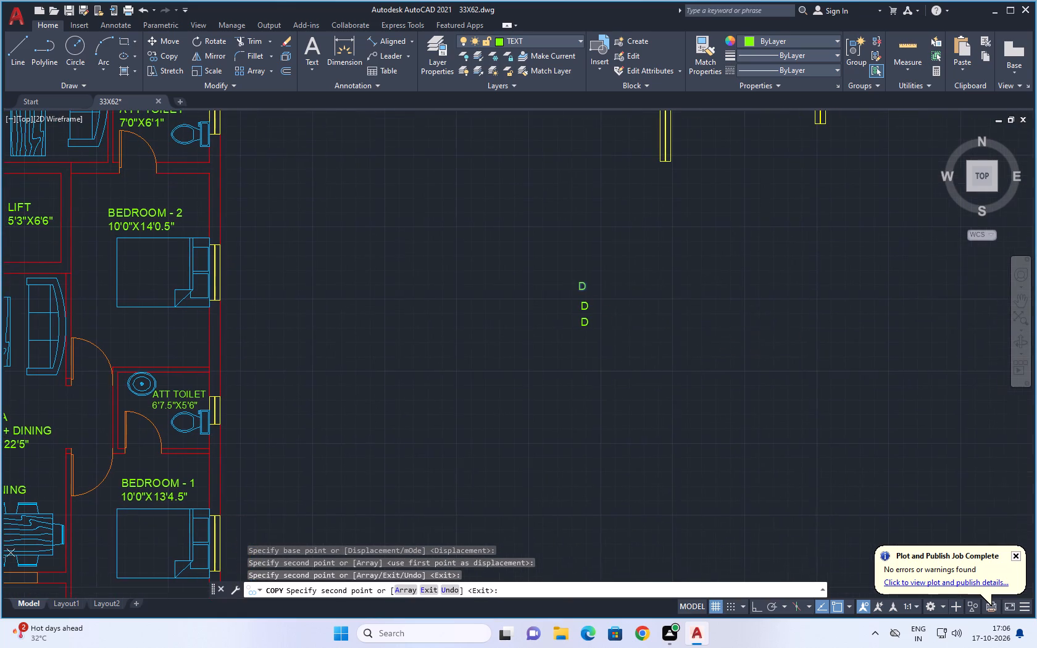
left_click(660, 299)
left_click(698, 295)
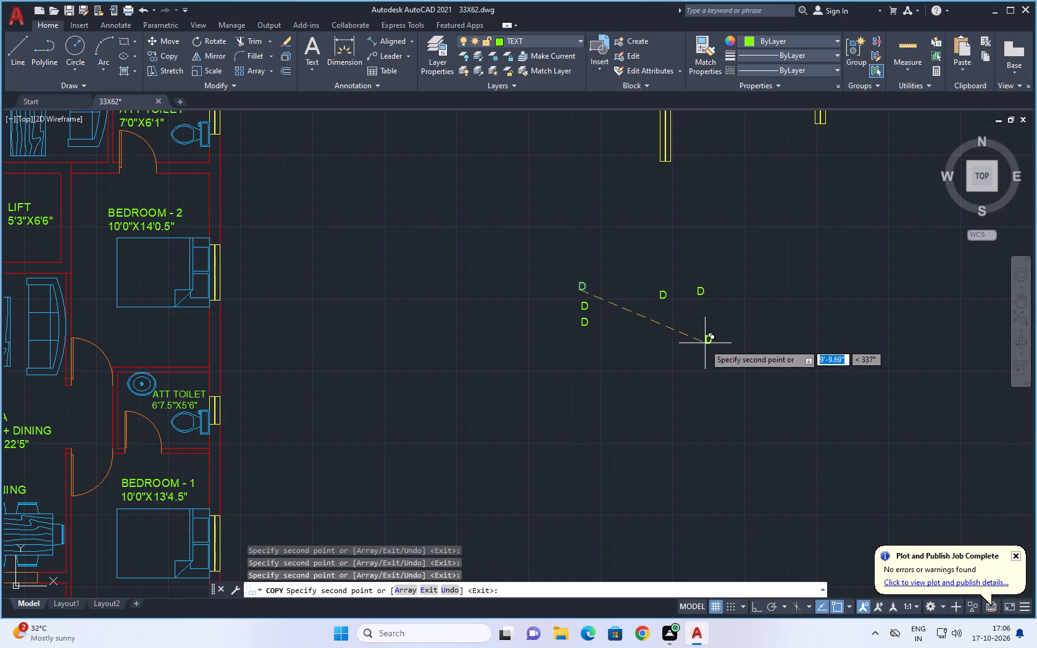
left_click(687, 333)
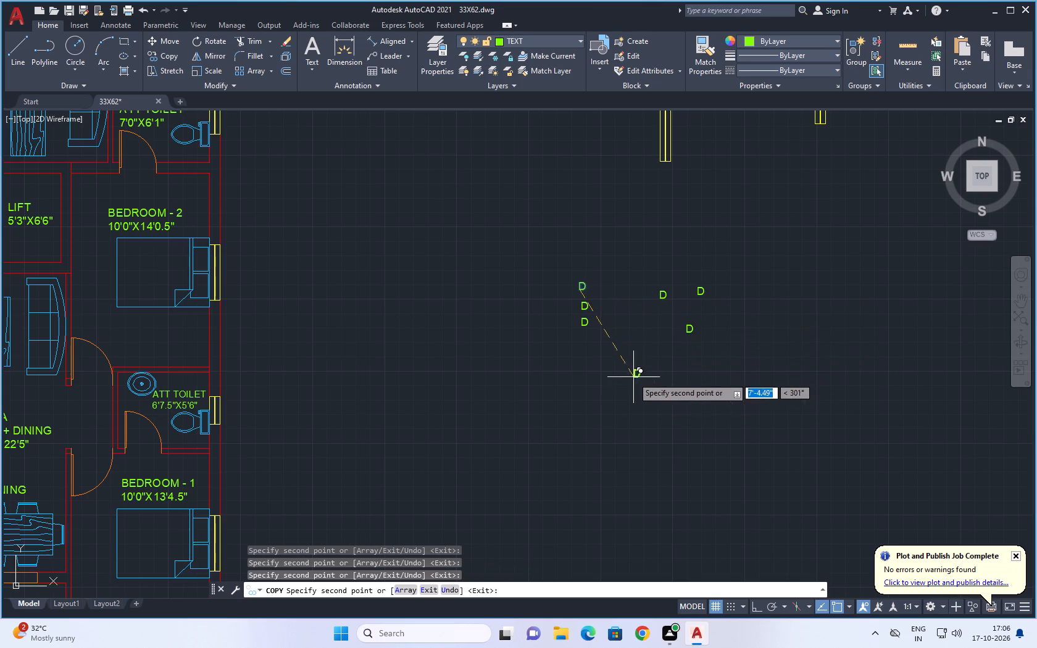
left_click(691, 362)
key("Escape")
key("Escape")
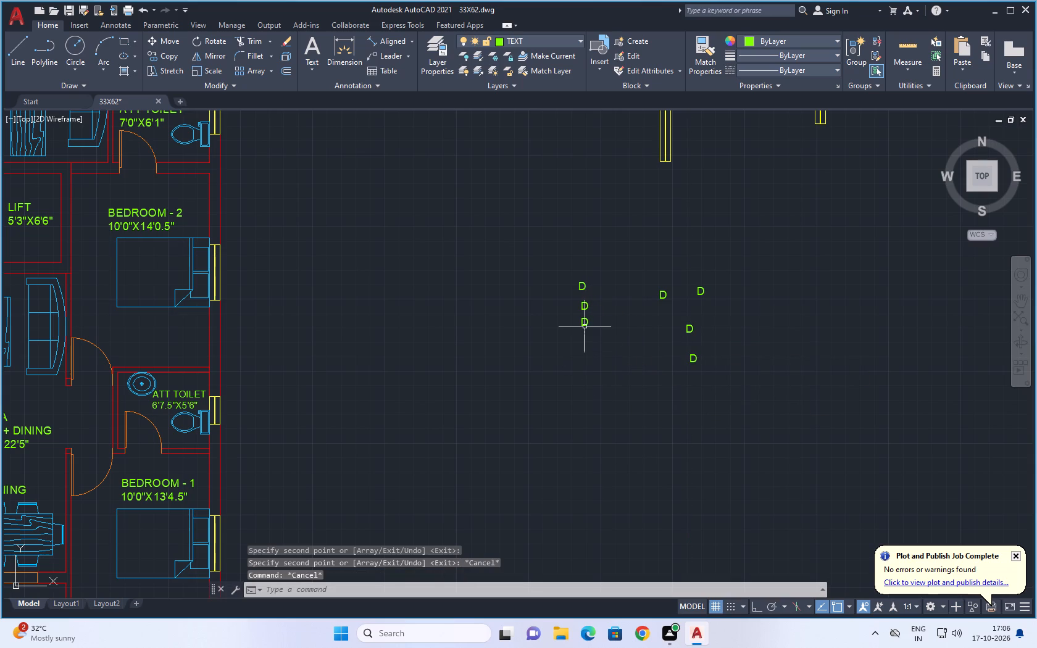
Change the two tags stacked below the original D to D1 and D2, from top to bottom.
scroll(583, 323, "up", 3)
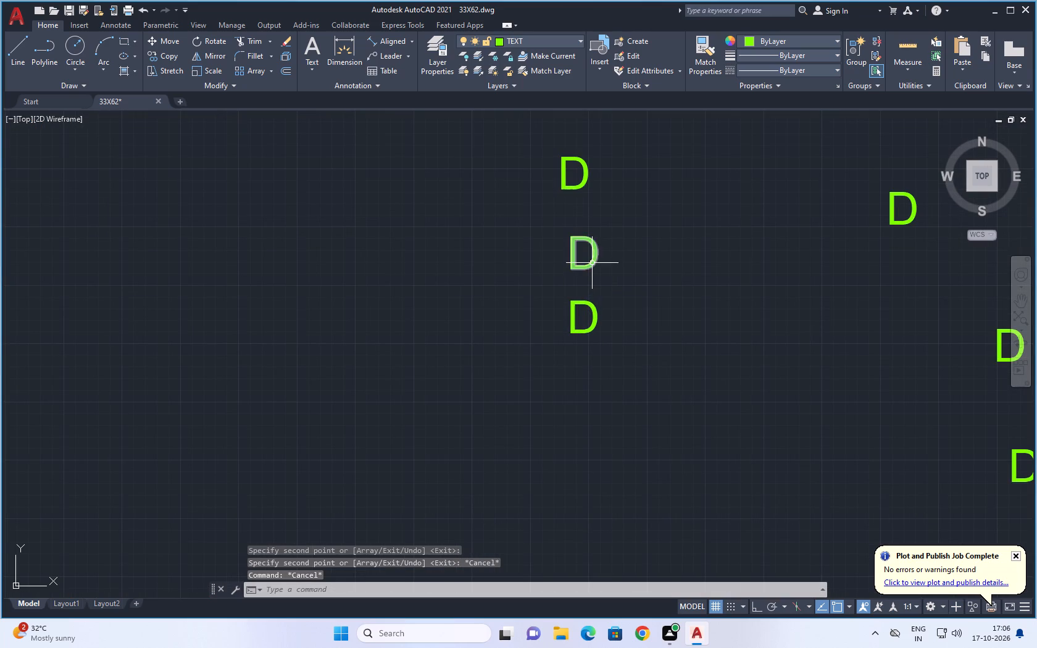
double_click(592, 261)
key("1")
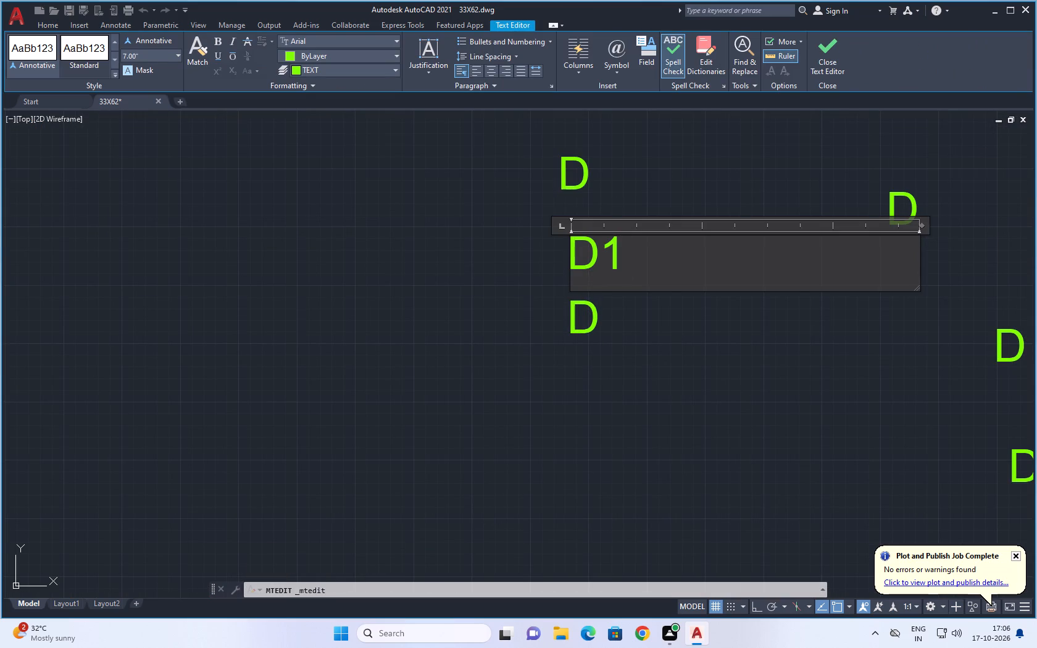
triple_click(595, 310)
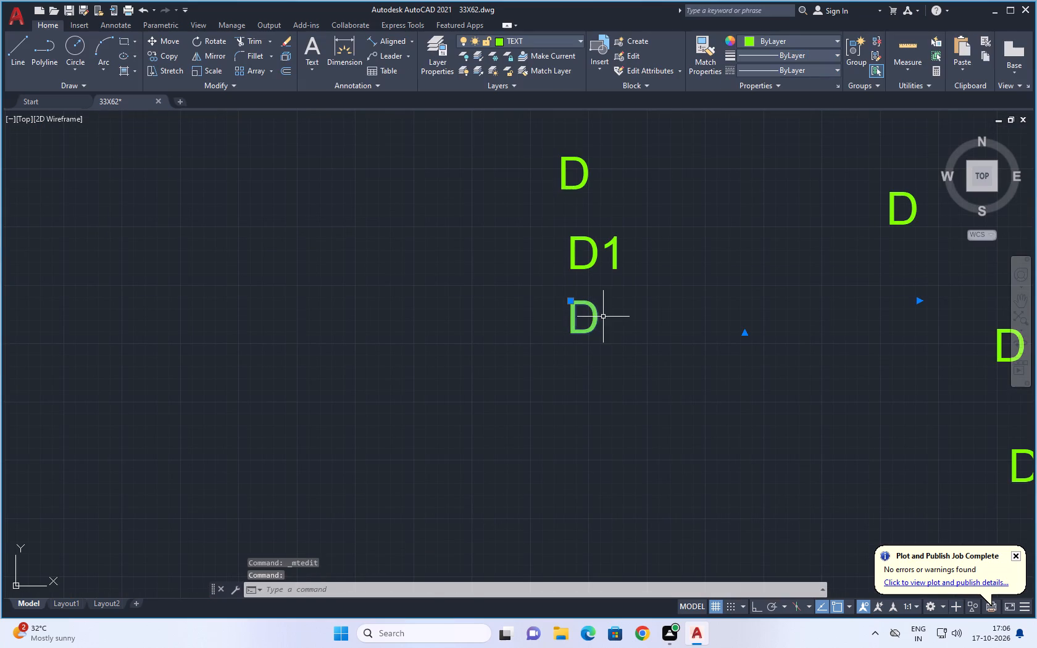
left_click(605, 317)
double_click(598, 321)
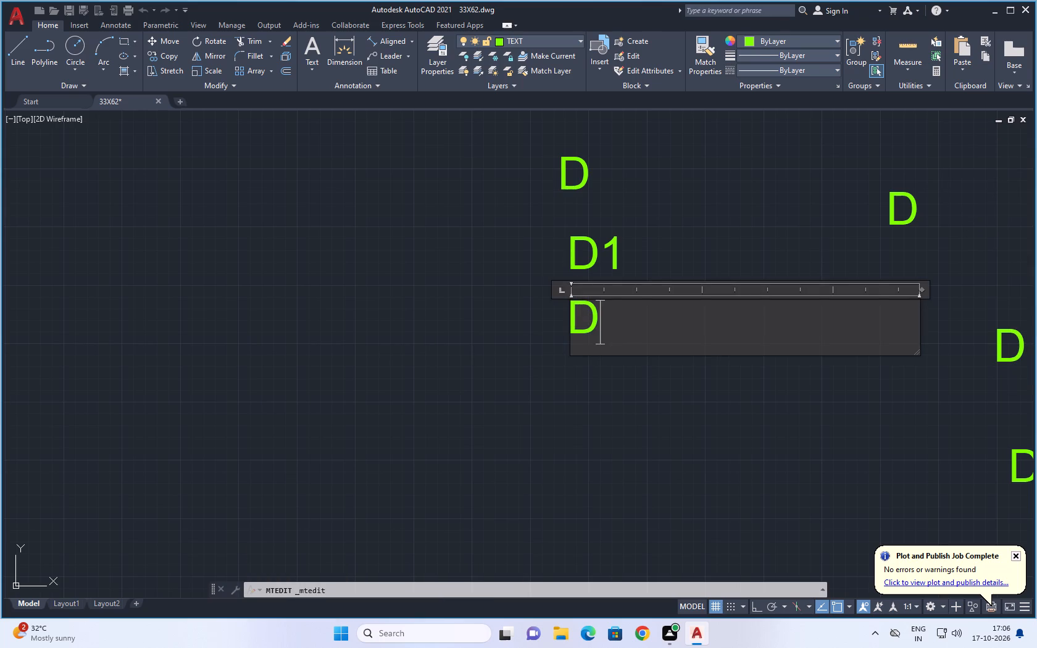
key("2")
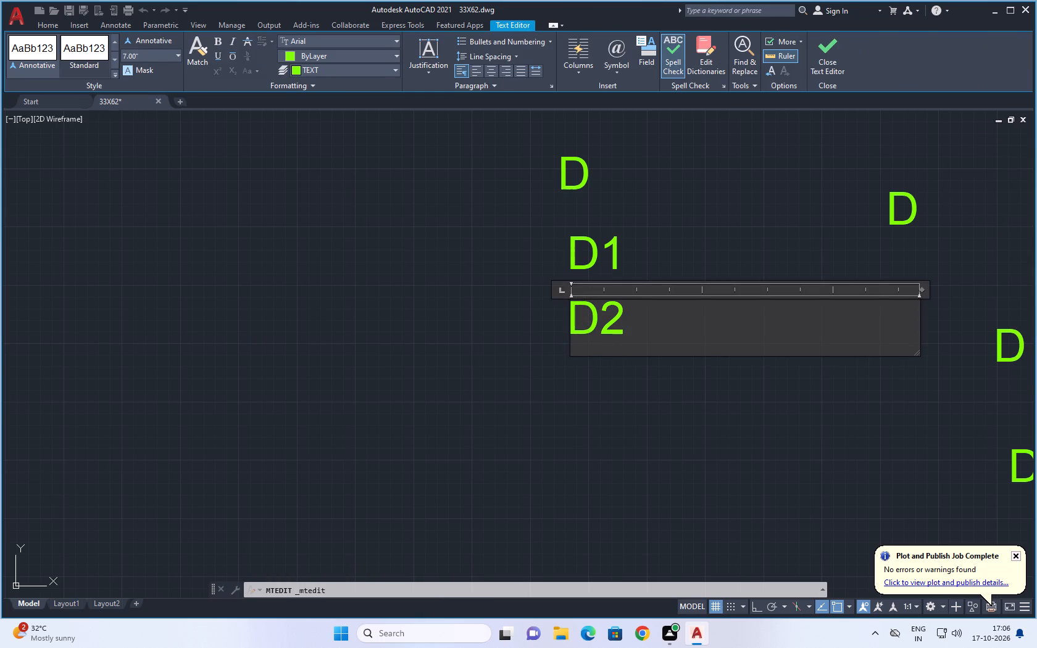
left_click(612, 393)
Save the drawing.
scroll(656, 386, "down", 2)
middle_click_drag(701, 362, 523, 351)
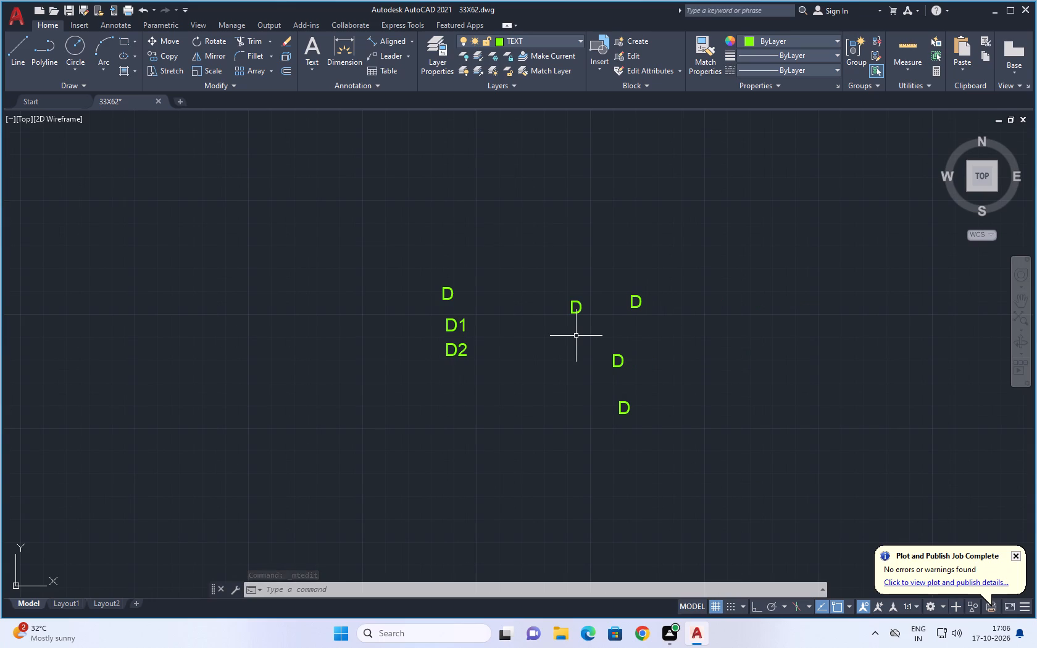
key("ctrl+s")
Change the two upper D copies east of the door tags to window tags W and W1, from west to east.
double_click(576, 312)
left_click(581, 312)
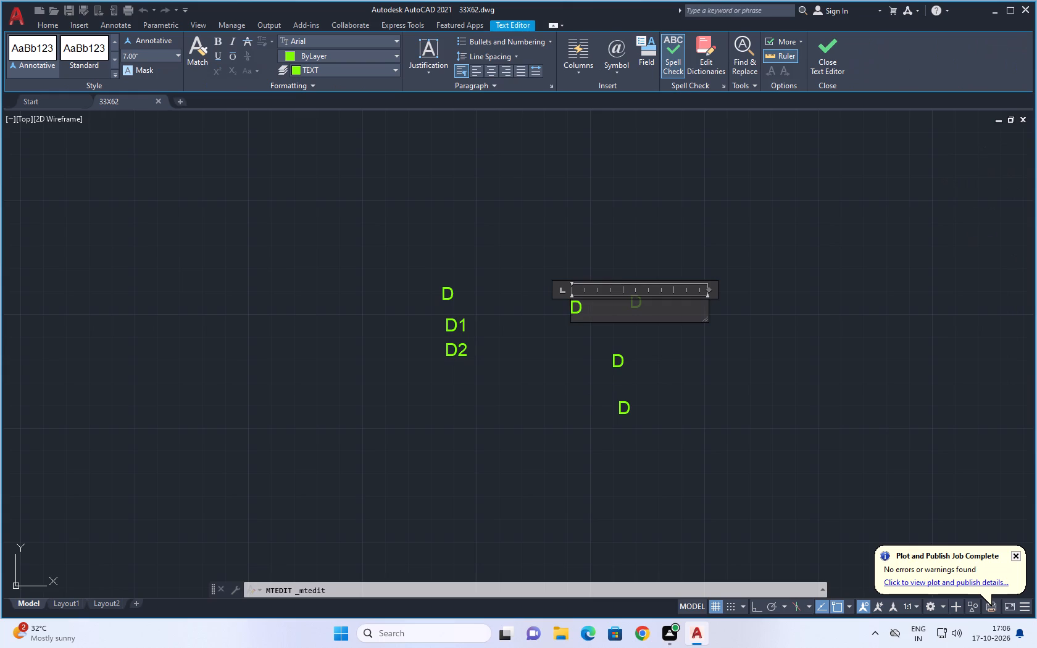
key("BackSpace")
key("w")
left_click(652, 353)
double_click(642, 298)
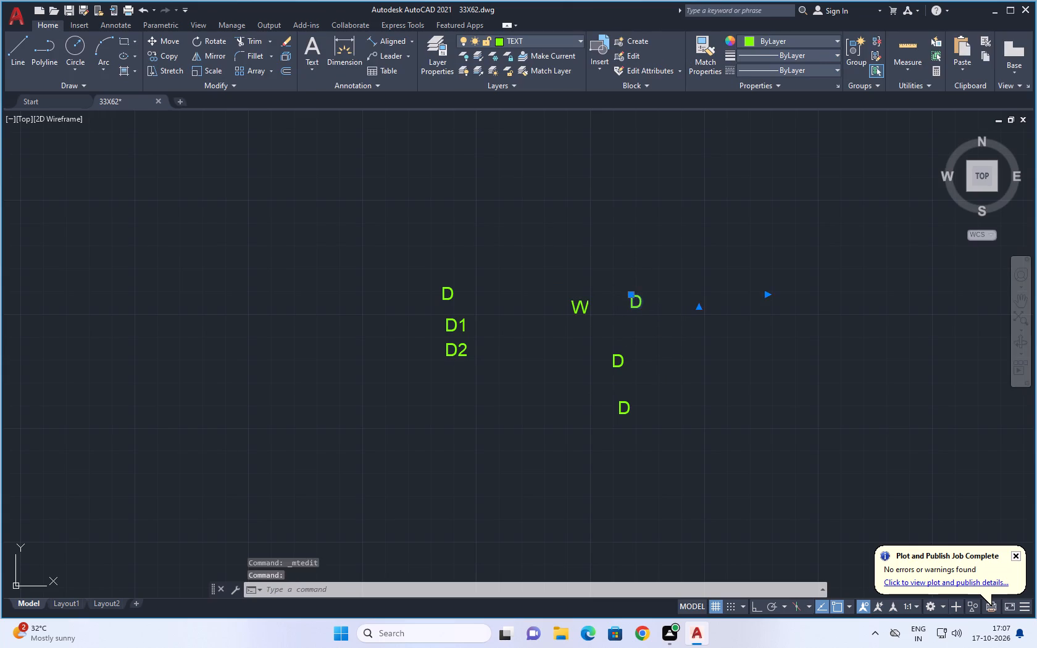
key("BackSpace")
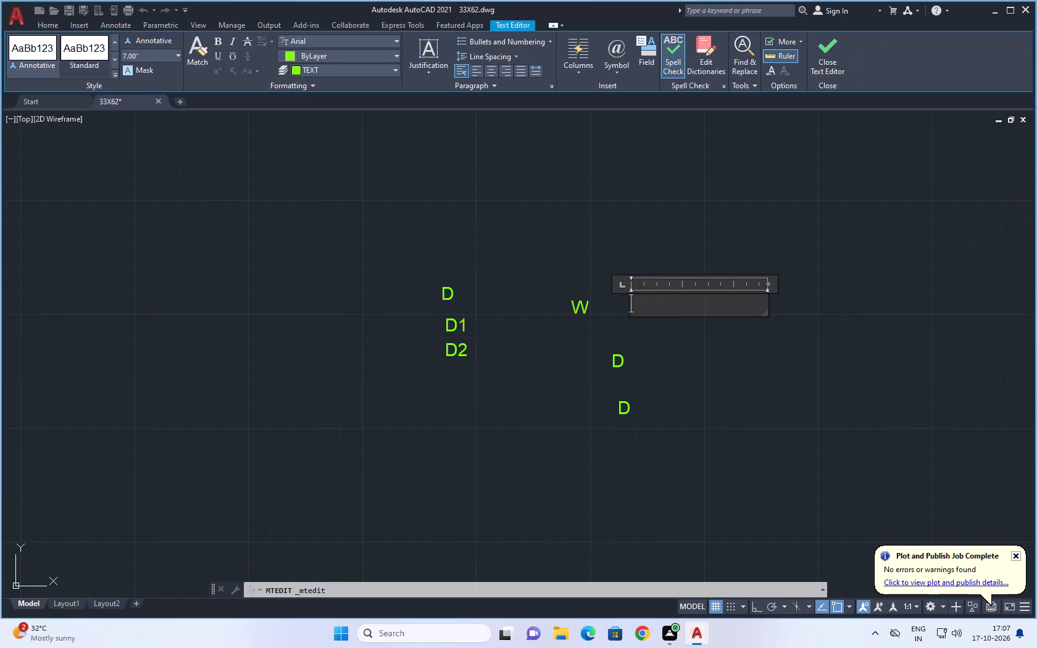
type("W1")
left_click(663, 327)
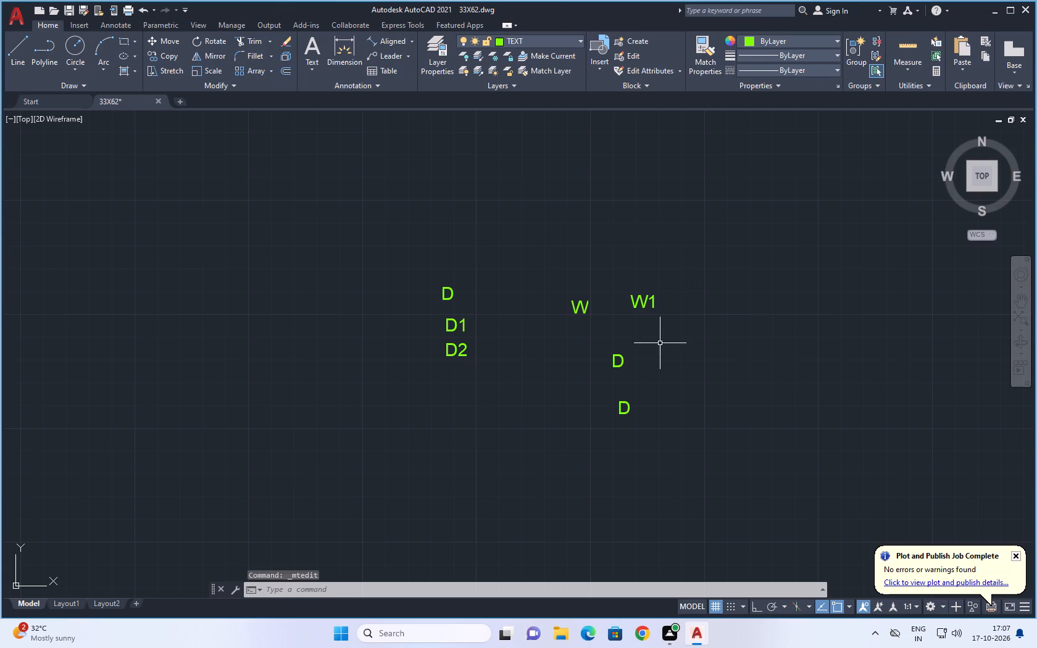
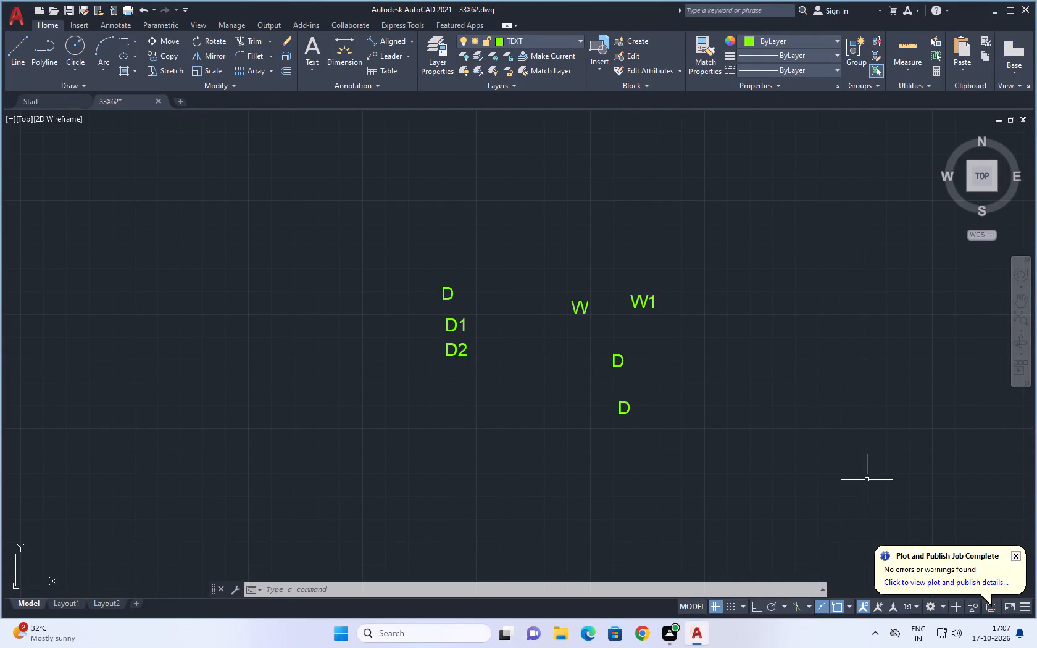
Change the upper of the two remaining D copies below the window tags to V1.
double_click(622, 366)
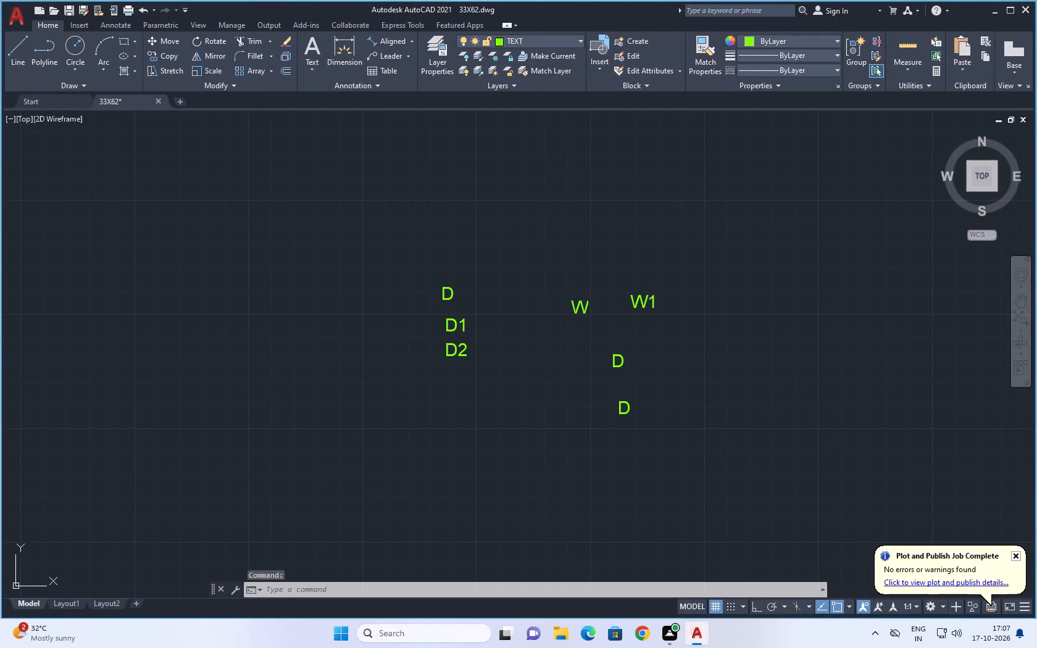
key("BackSpace")
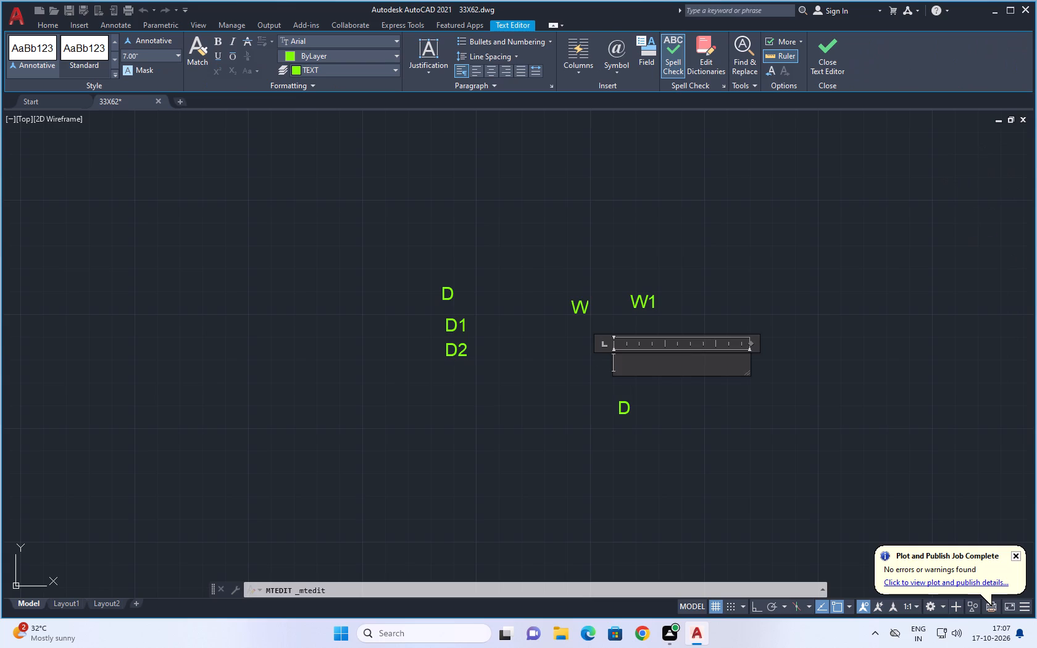
type("V1")
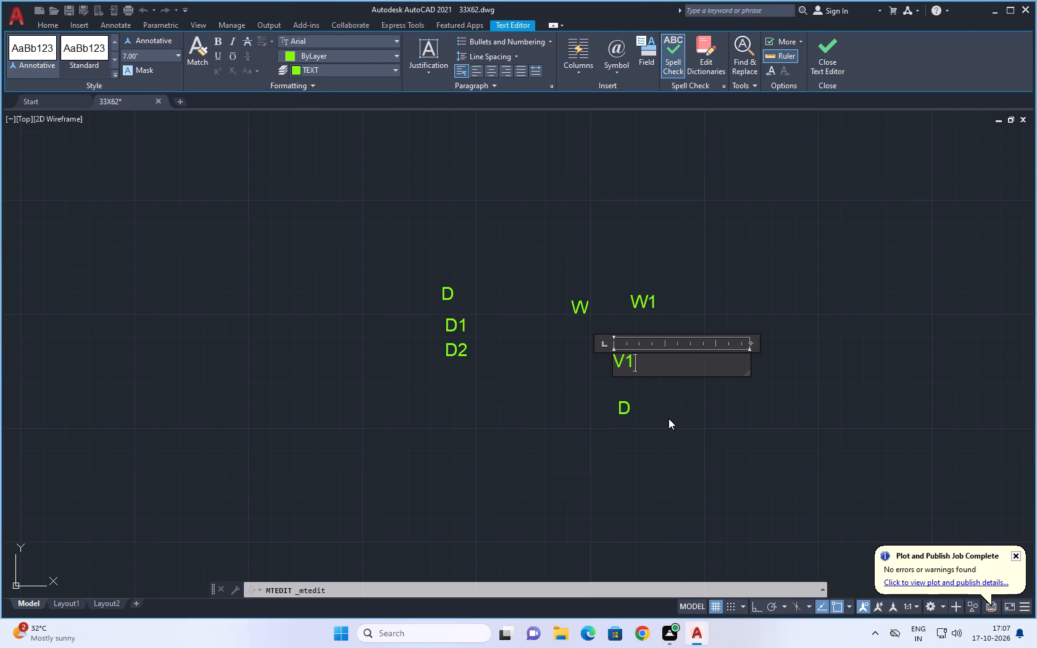
left_click(673, 420)
Copy the D1 tag to the two main entry doors off the lobby, Flat B's first and Flat A's second.
scroll(642, 351, "up", 1)
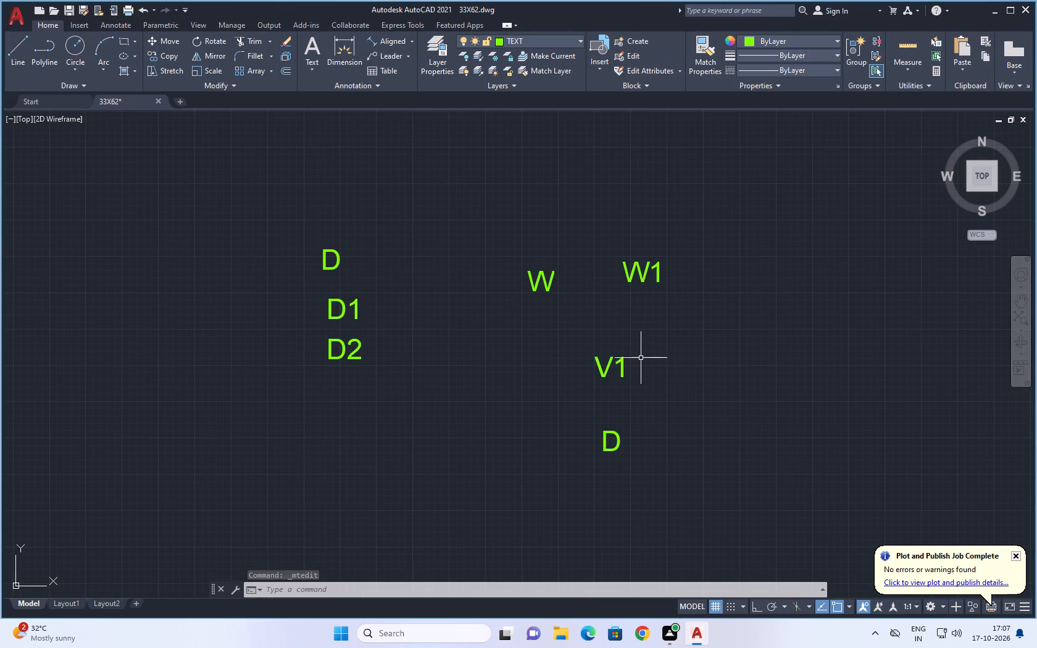
scroll(645, 357, "down", 2)
middle_click_drag(591, 362, 677, 338)
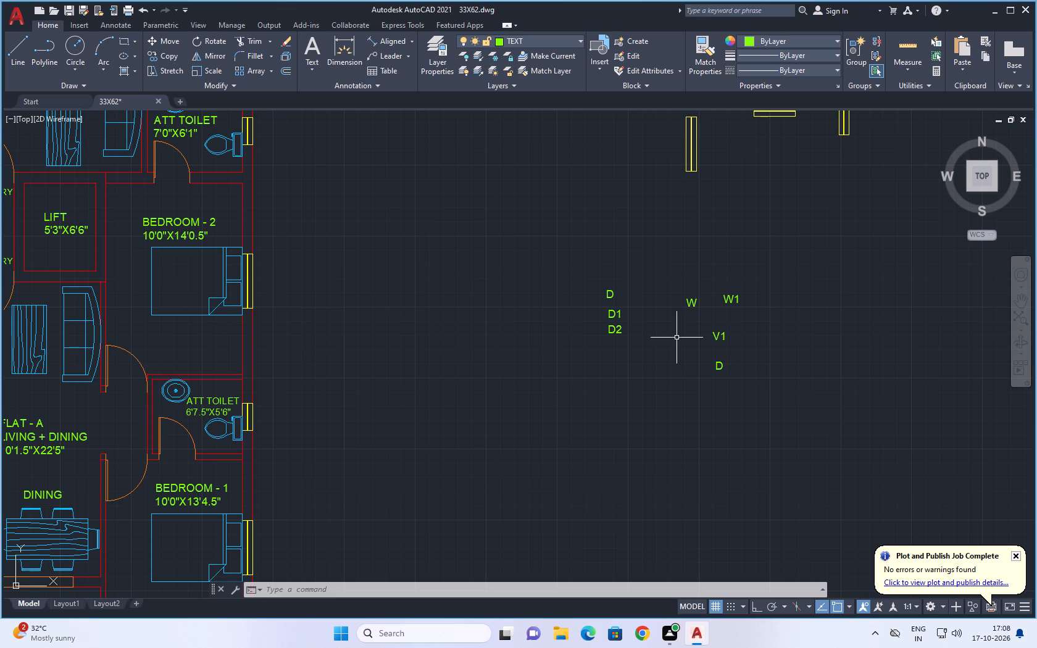
left_click(617, 315)
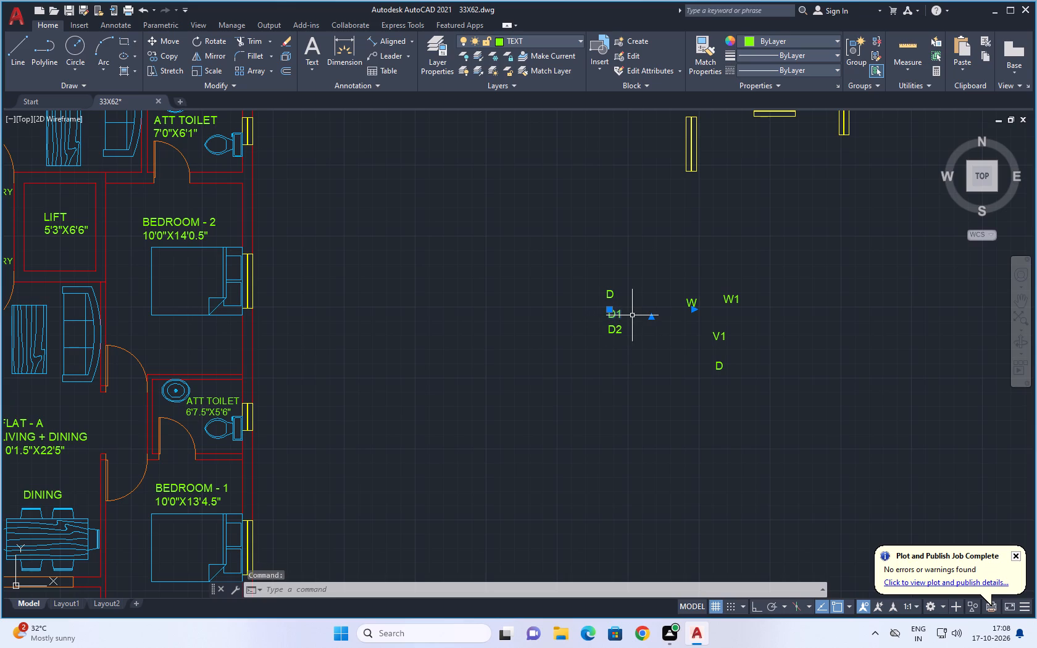
type("CO")
key("space")
scroll(613, 320, "up", 1)
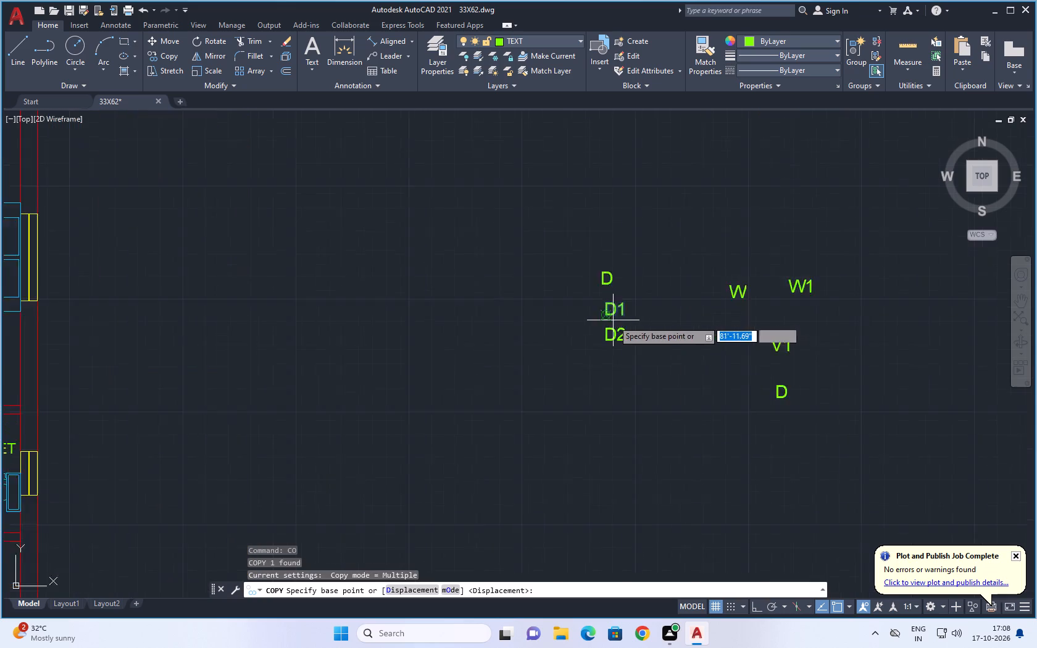
scroll(613, 320, "up", 2)
left_click(591, 276)
scroll(207, 268, "down", 4)
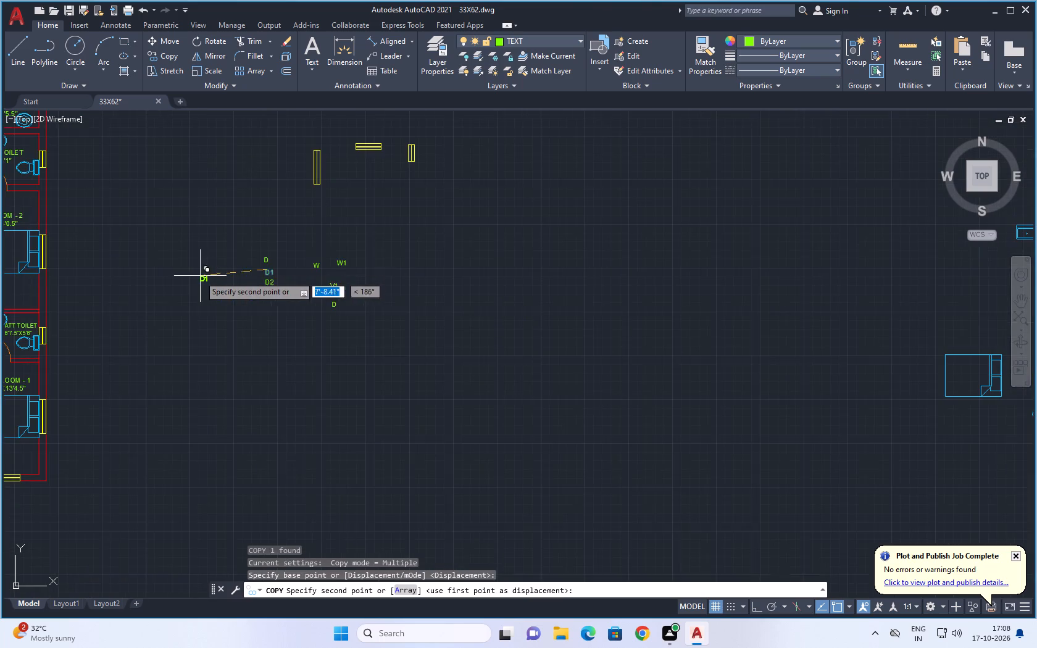
middle_click_drag(180, 264, 803, 356)
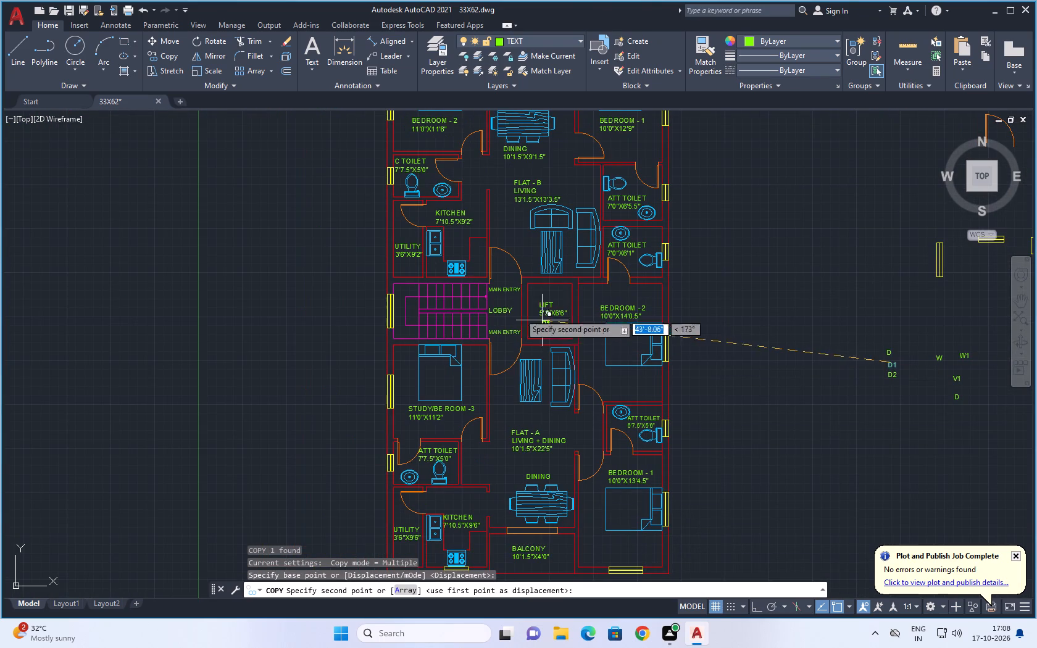
scroll(488, 293, "up", 3)
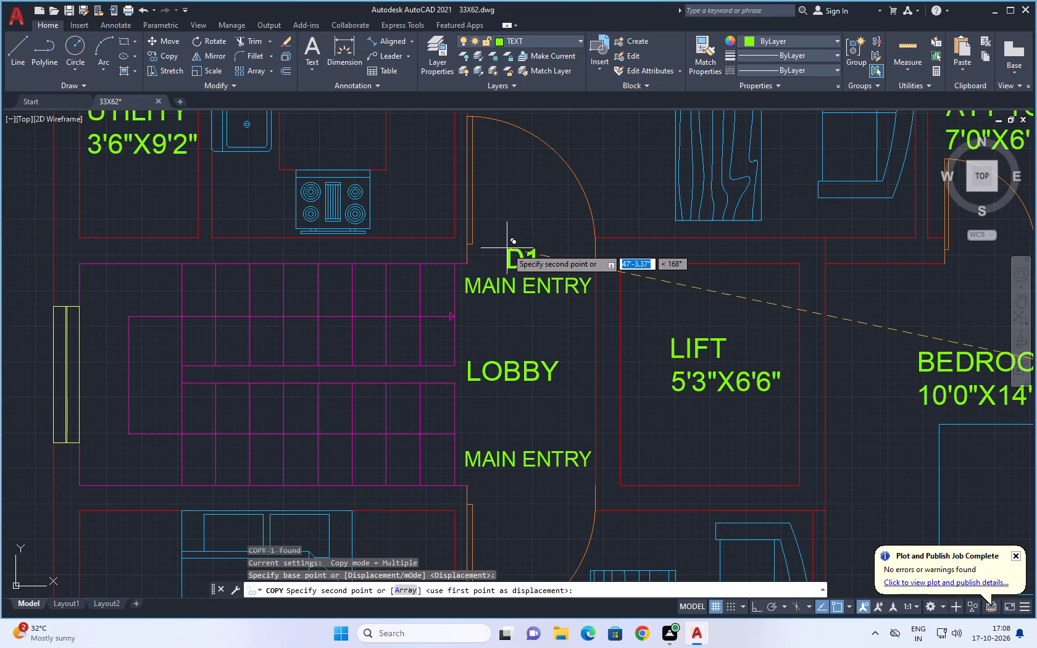
left_click(507, 244)
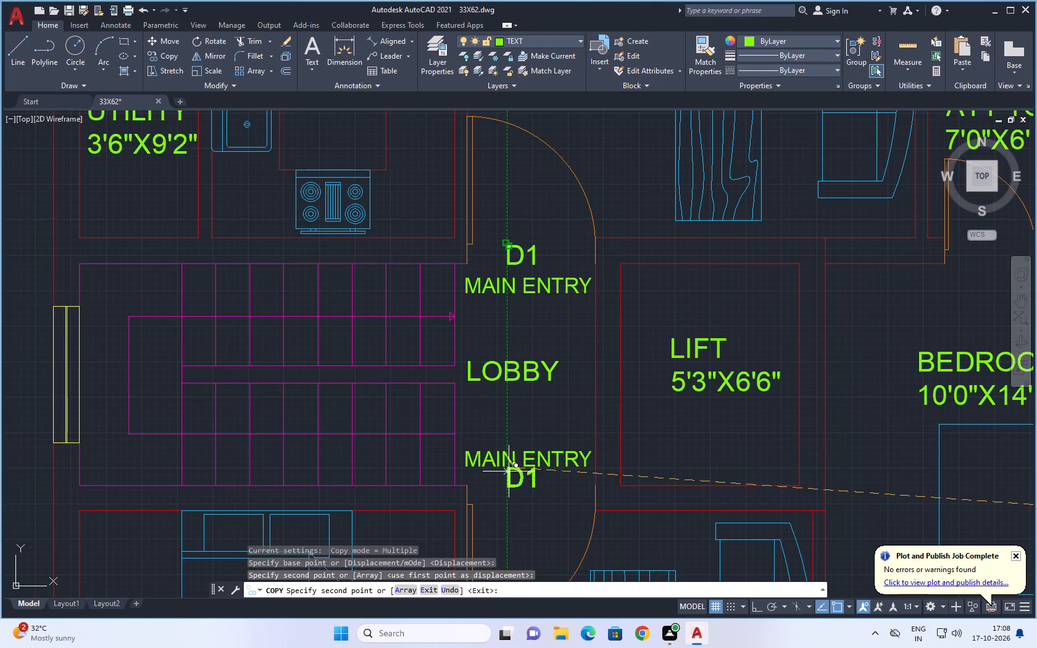
left_click(510, 507)
scroll(513, 454, "down", 2)
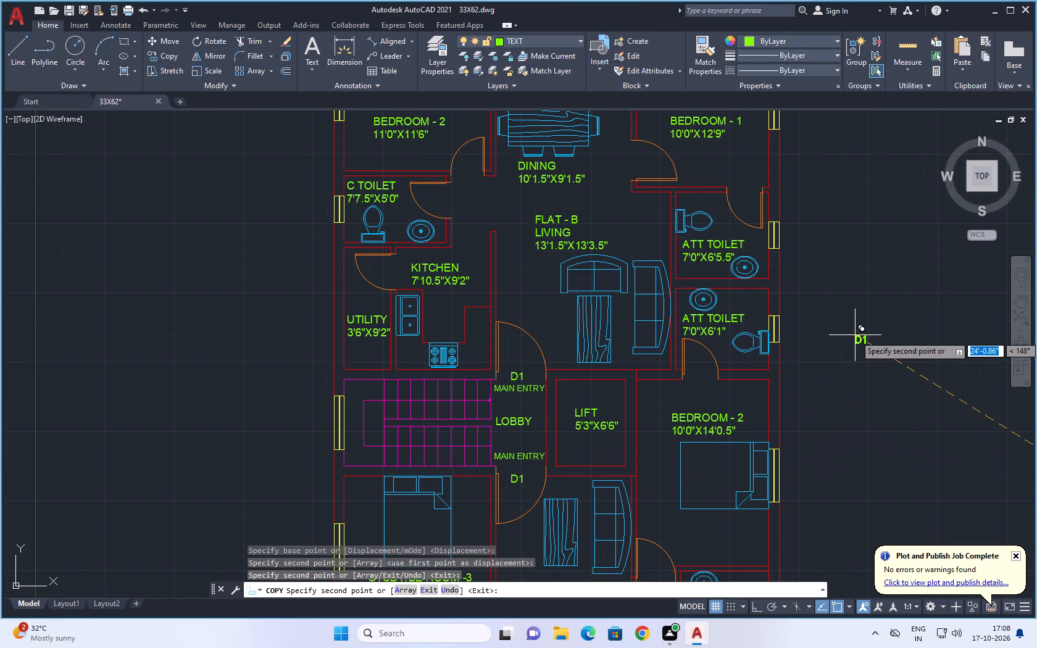
key("Escape")
Copy the D2 tag to Flat B's Bedroom-2 door and the door between its kitchen and utility.
scroll(855, 335, "down", 2)
middle_click_drag(882, 309, 530, 258)
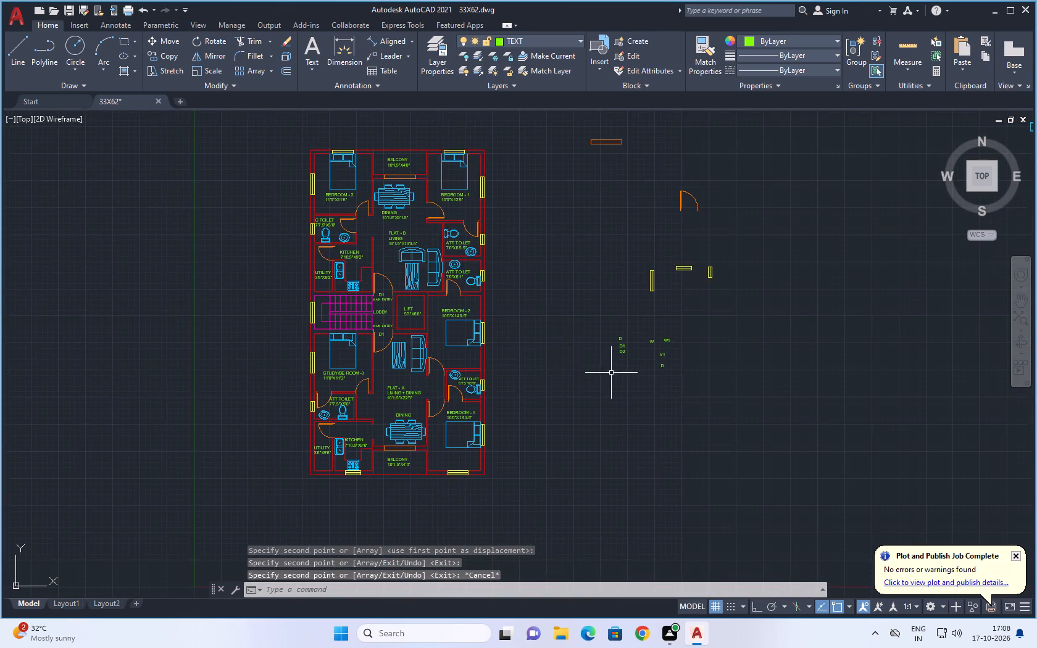
scroll(613, 374, "up", 3)
scroll(634, 318, "up", 2)
left_click(638, 271)
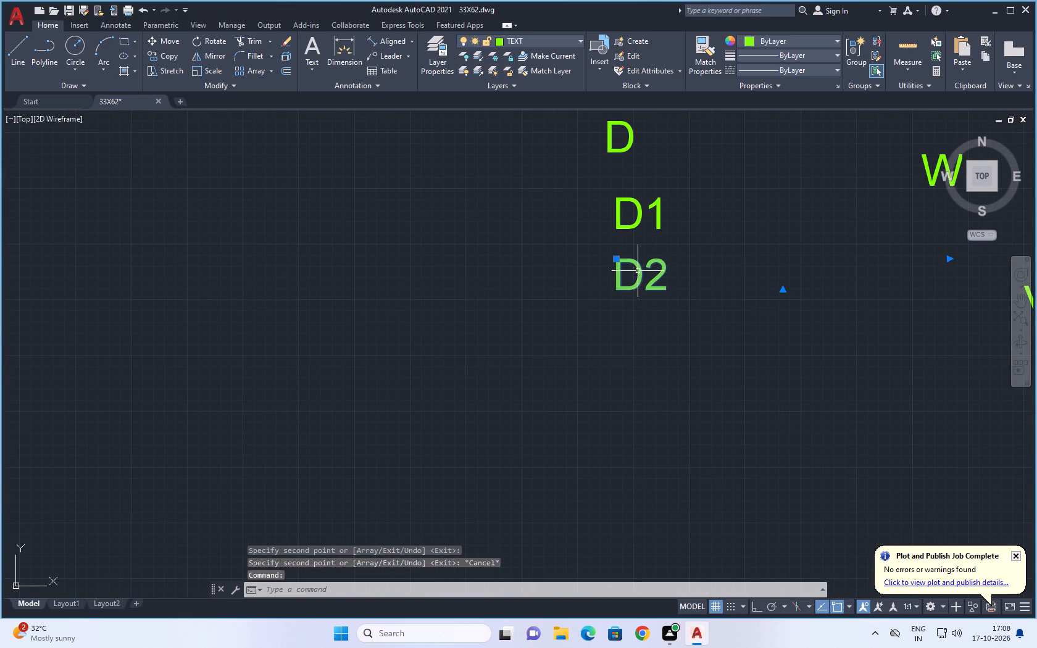
type("CO")
key("space")
left_click(615, 260)
scroll(231, 288, "down", 4)
middle_click_drag(215, 304, 802, 384)
scroll(215, 305, "down", 1)
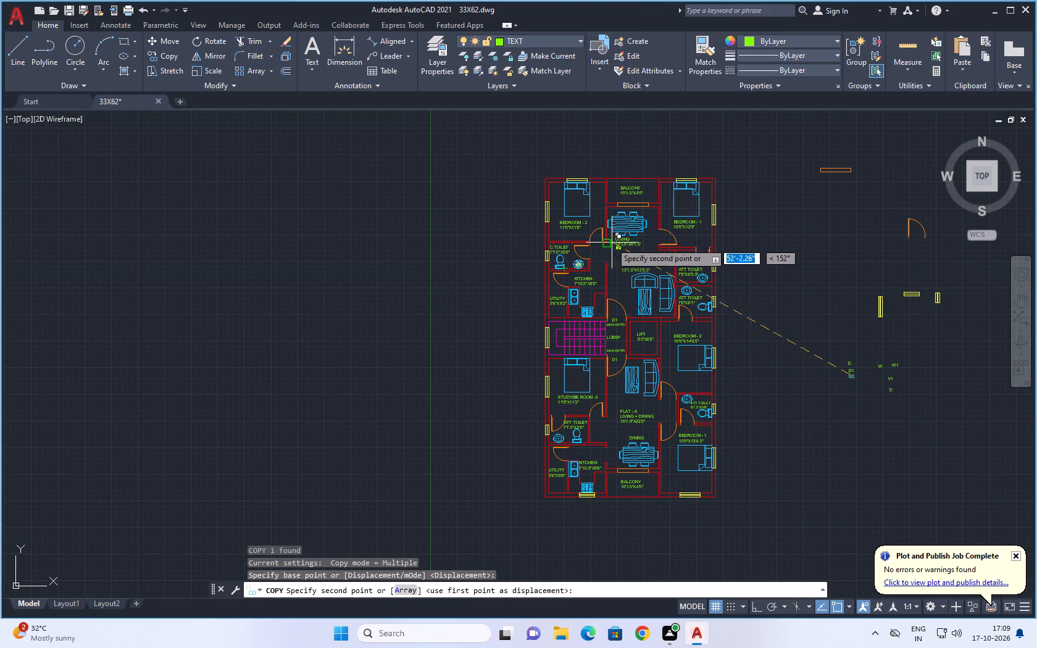
scroll(590, 246, "up", 4)
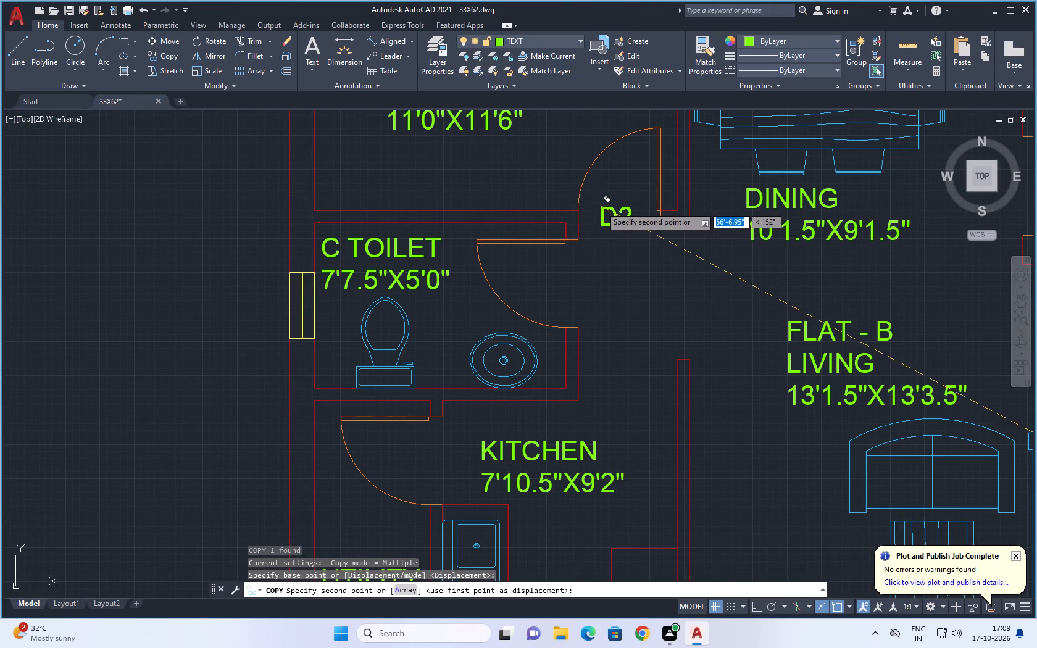
left_click(602, 209)
scroll(602, 272, "down", 1)
middle_click_drag(610, 290, 606, 270)
scroll(607, 281, "down", 1)
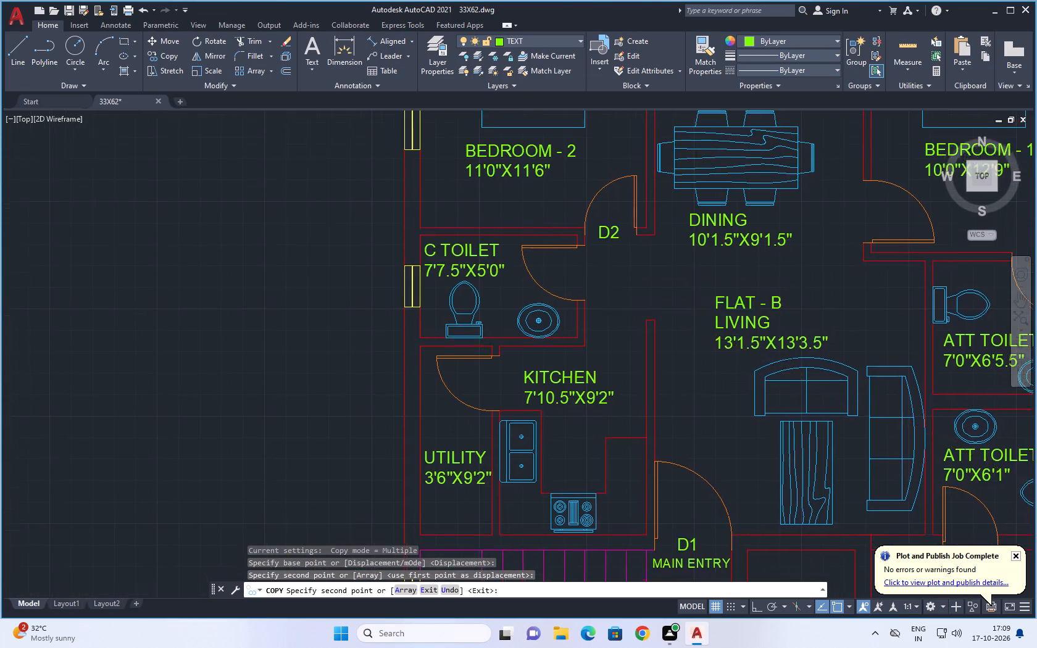
middle_click_drag(606, 270, 574, 185)
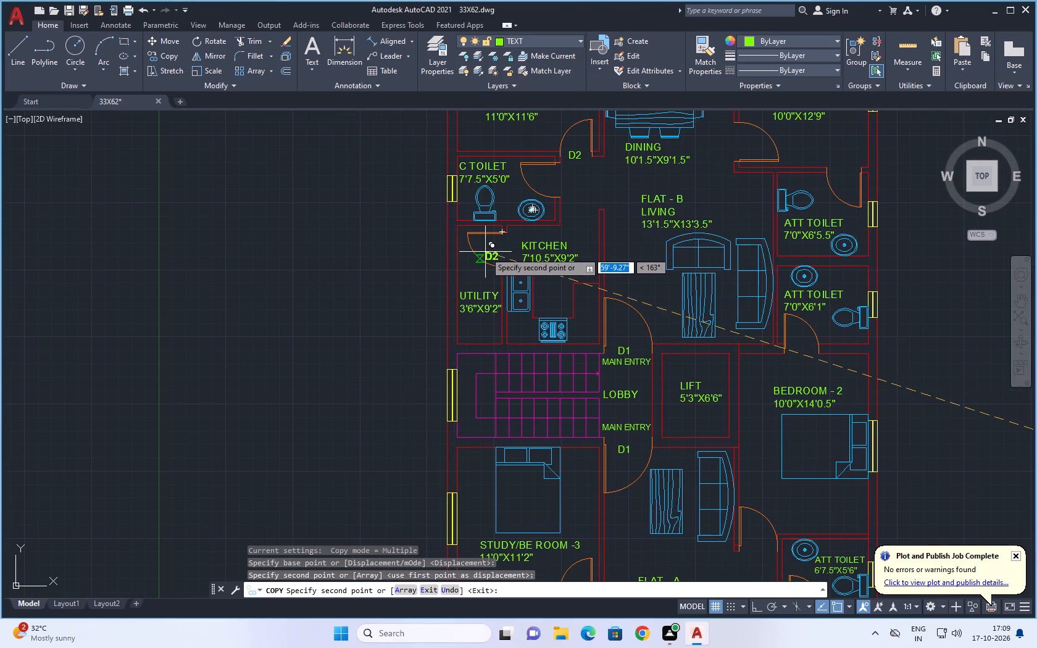
scroll(489, 252, "up", 3)
left_click(506, 228)
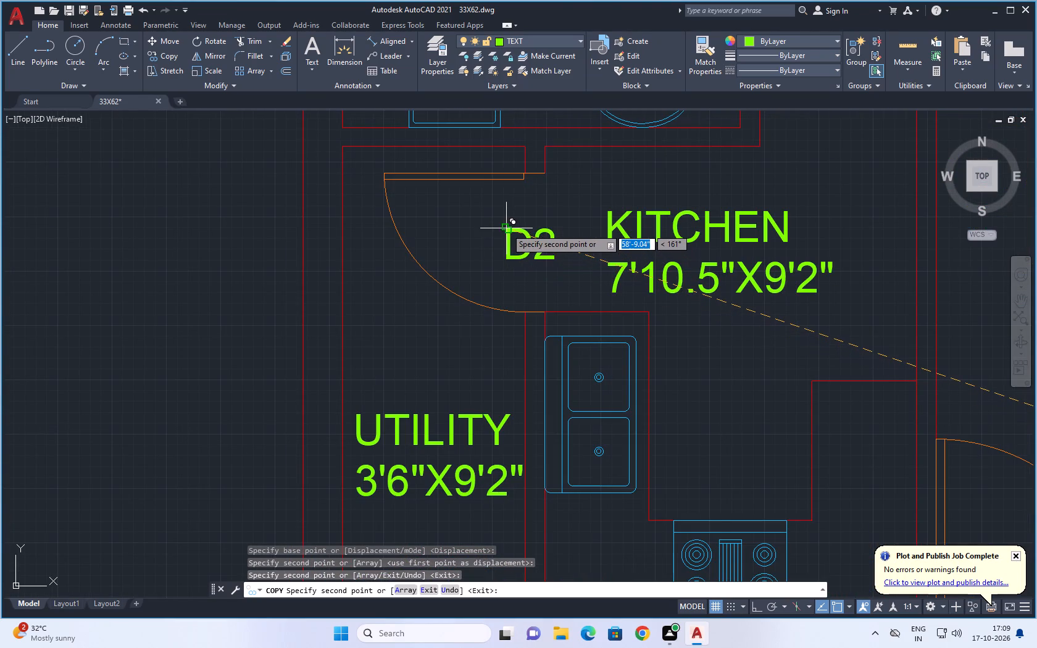
Place D2 copies at Flat A's Study/Bedroom-3 door and the door between its kitchen and utility.
scroll(612, 240, "down", 3)
middle_click_drag(646, 268, 585, 175)
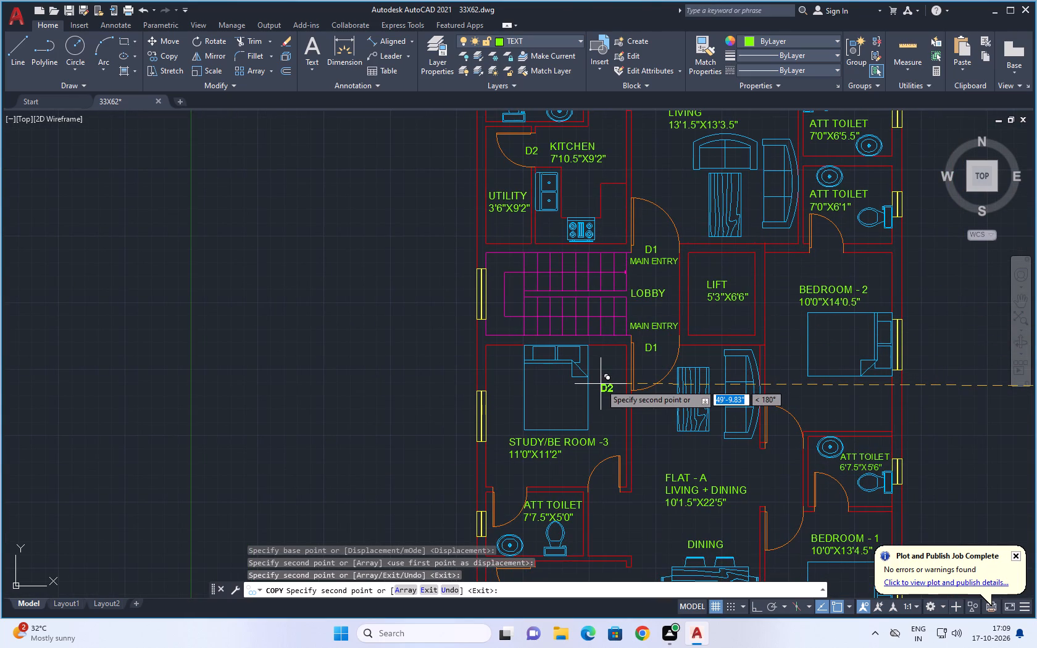
scroll(598, 494, "up", 2)
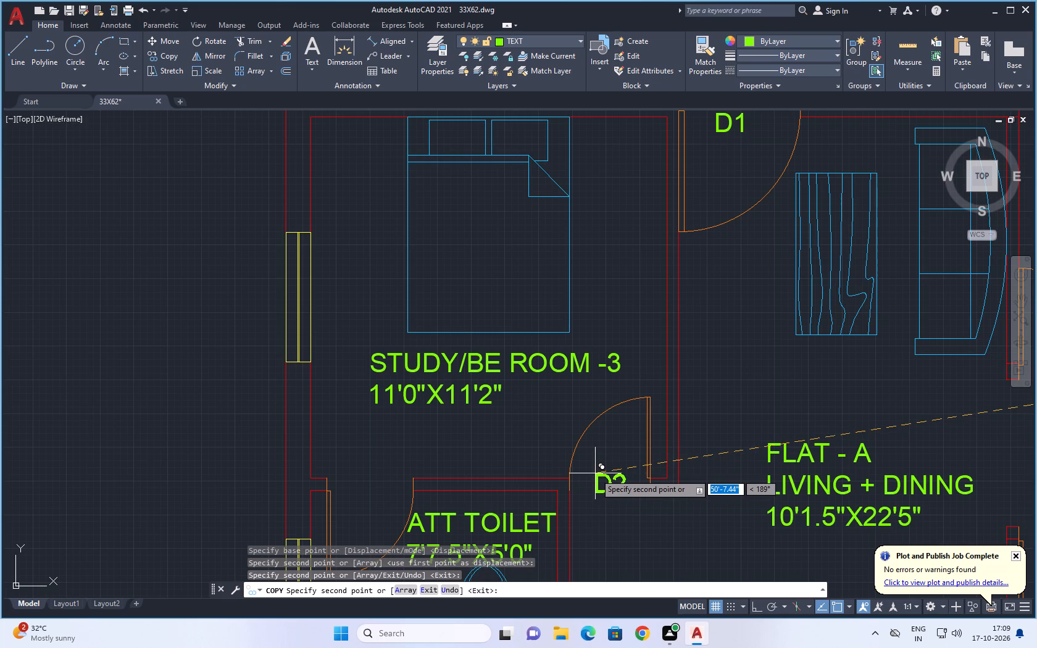
left_click(595, 473)
scroll(595, 452, "down", 2)
middle_click_drag(599, 474, 551, 322)
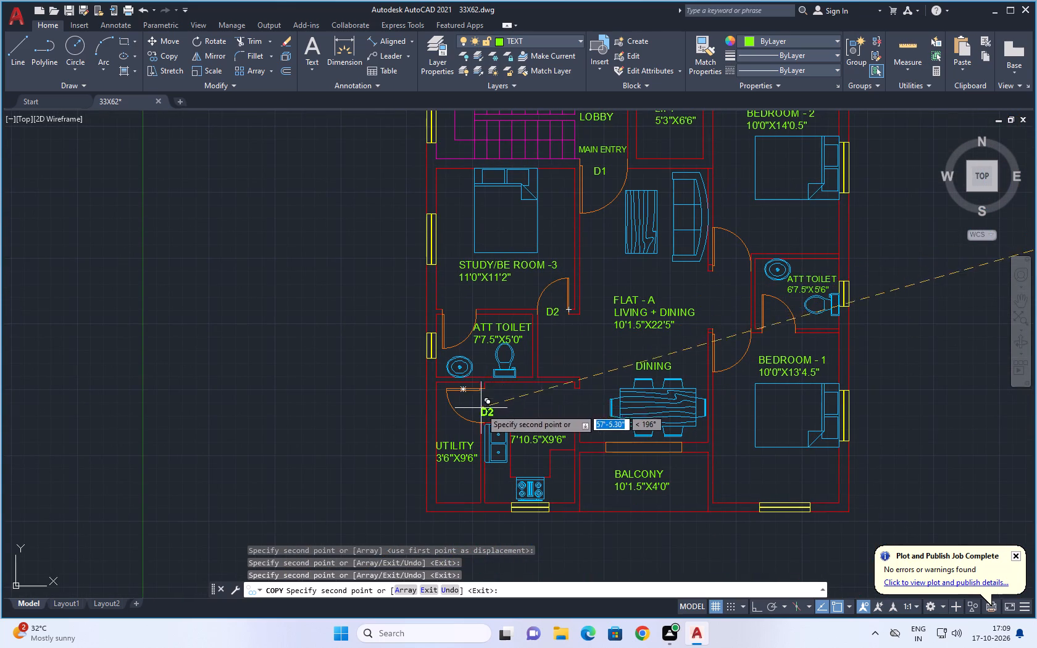
scroll(480, 409, "up", 3)
left_click(447, 384)
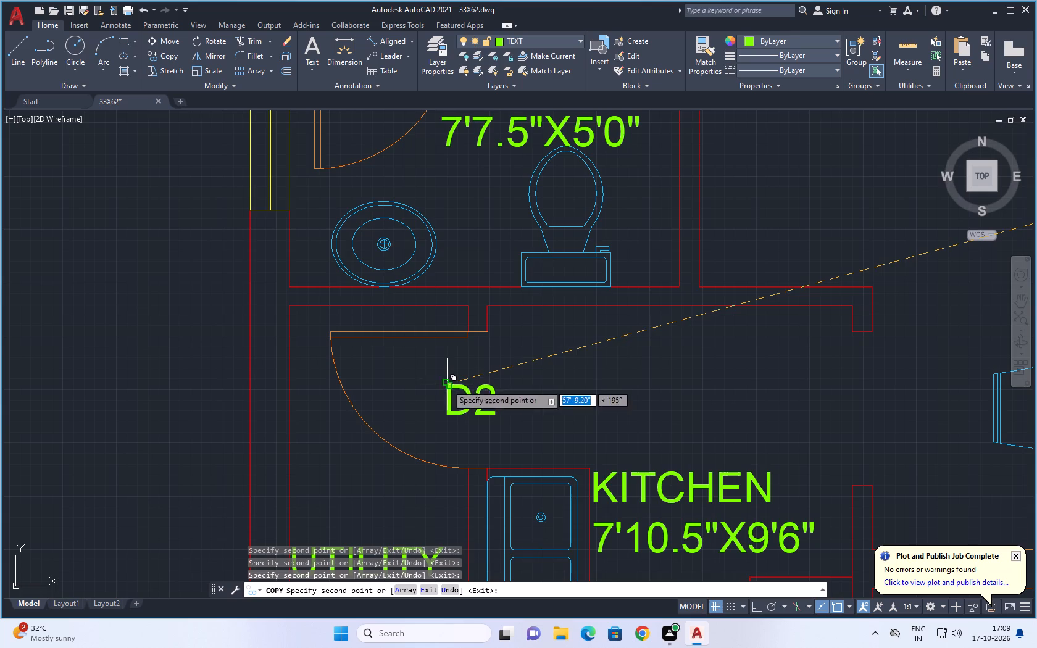
Place D2 copies at Flat A's Bedroom-1 door and the Bedroom-2 door north of it.
scroll(514, 384, "down", 2)
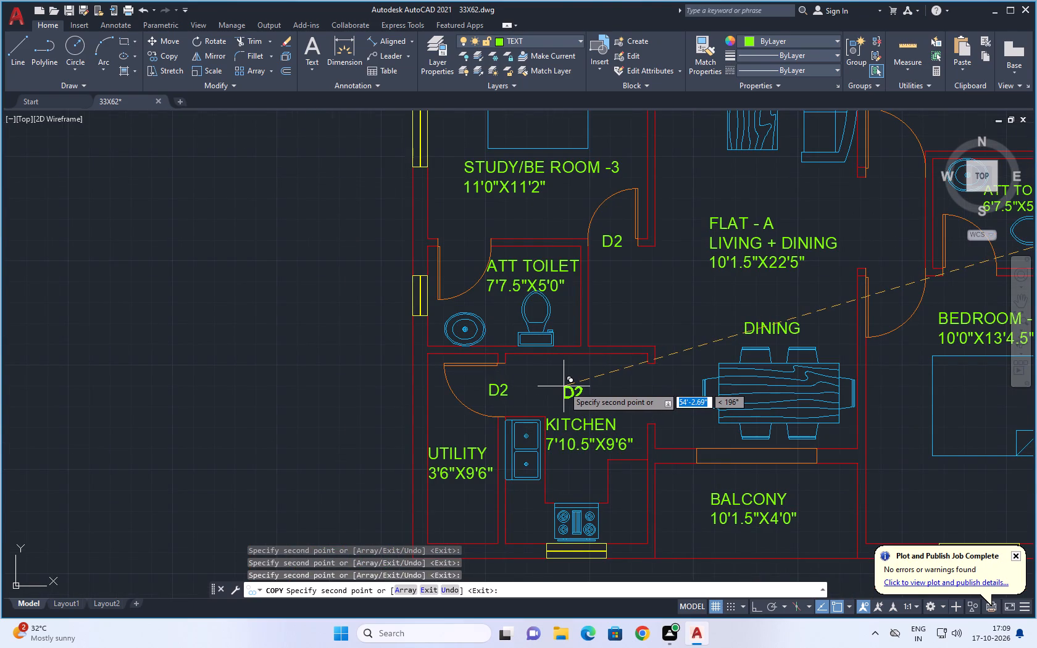
scroll(596, 375, "down", 1)
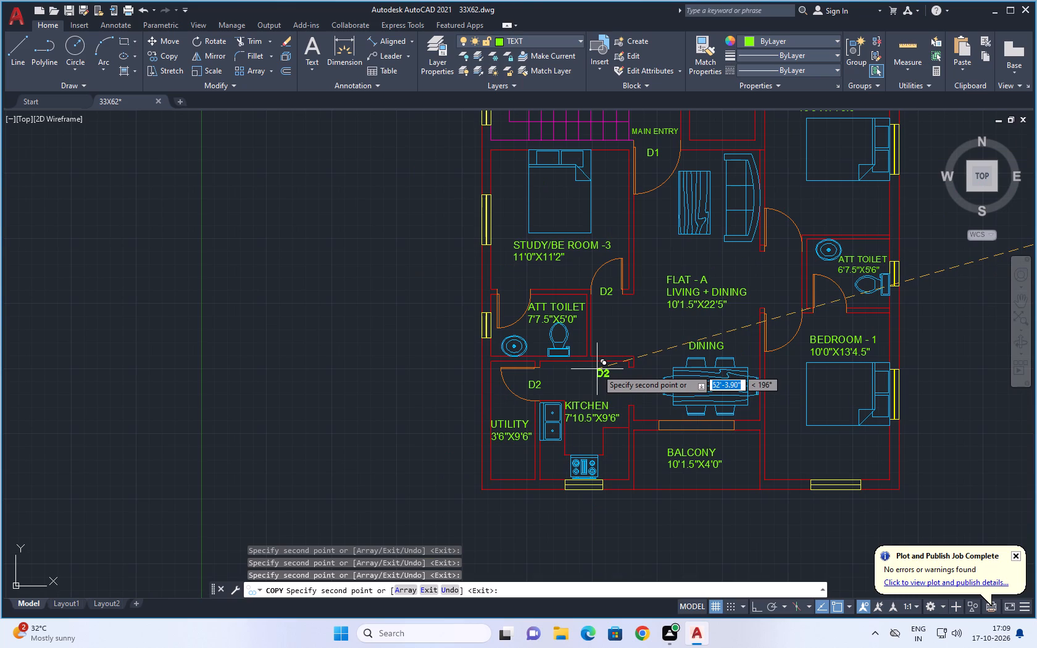
scroll(779, 314, "up", 3)
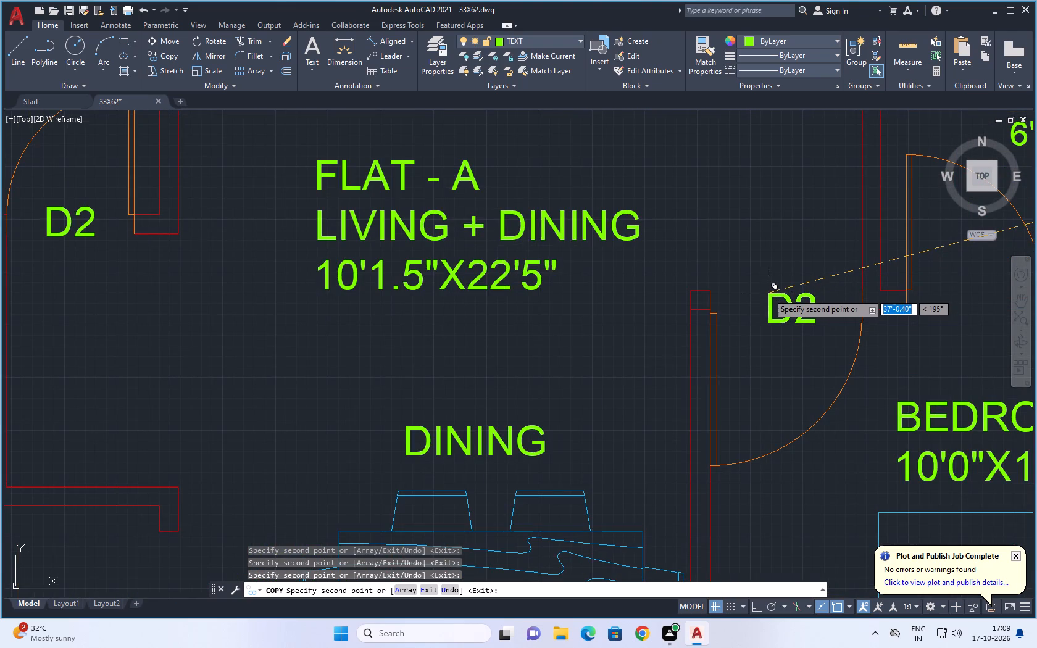
left_click(768, 293)
scroll(759, 222, "down", 2)
middle_click_drag(761, 214, 749, 305)
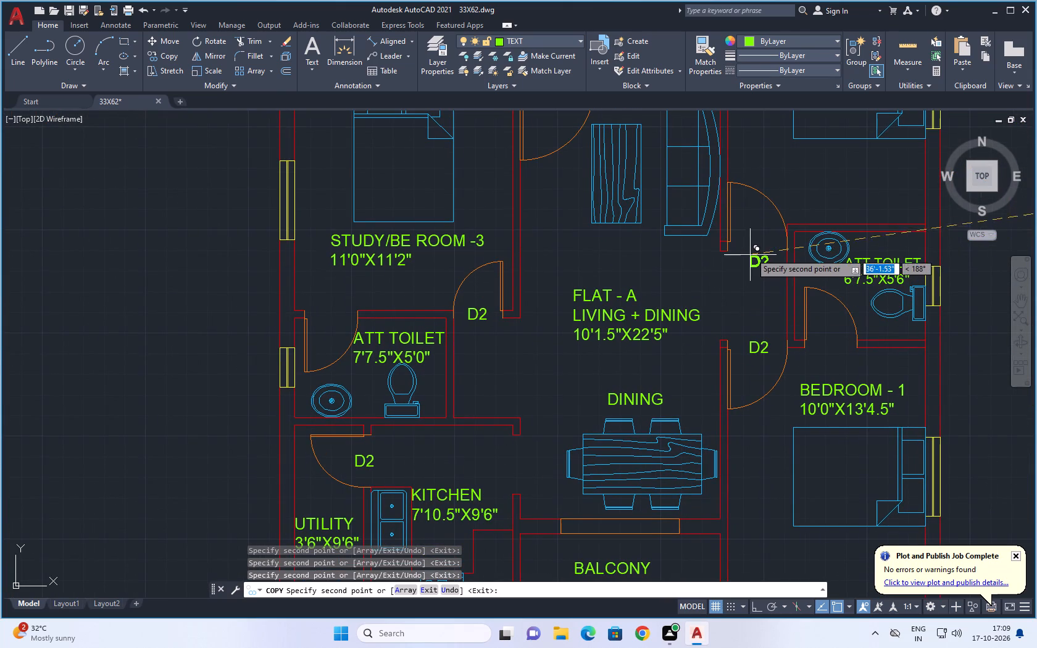
left_click(748, 243)
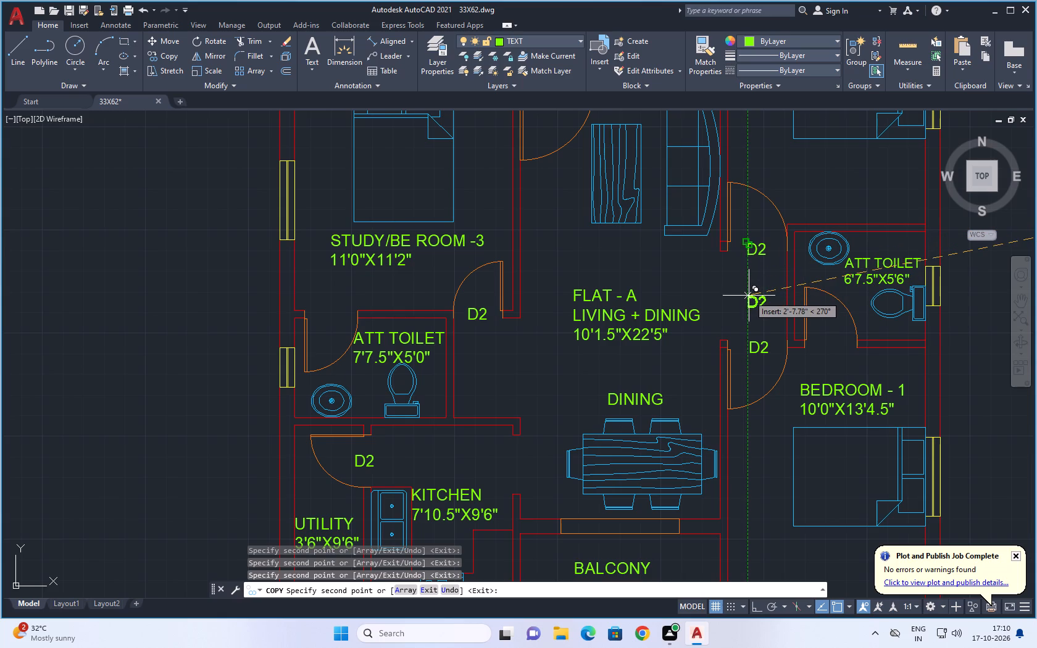
Place a D2 copy at Flat B's Bedroom-1 door beside the dining area and end the copying.
scroll(749, 296, "down", 2)
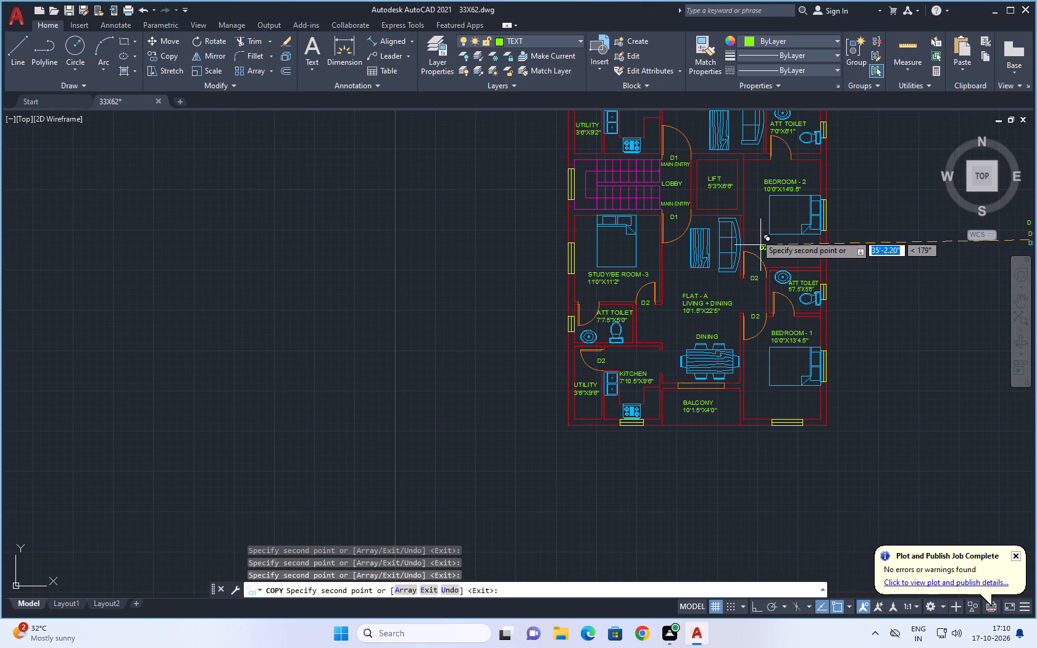
middle_click_drag(749, 223, 704, 338)
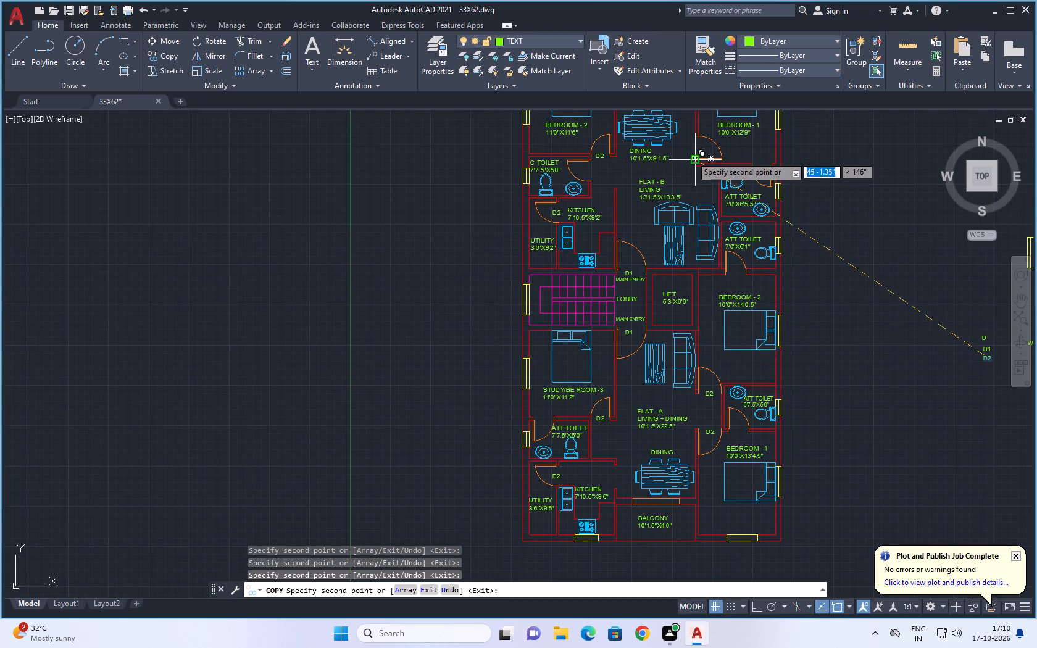
scroll(691, 155, "up", 2)
left_click(696, 133)
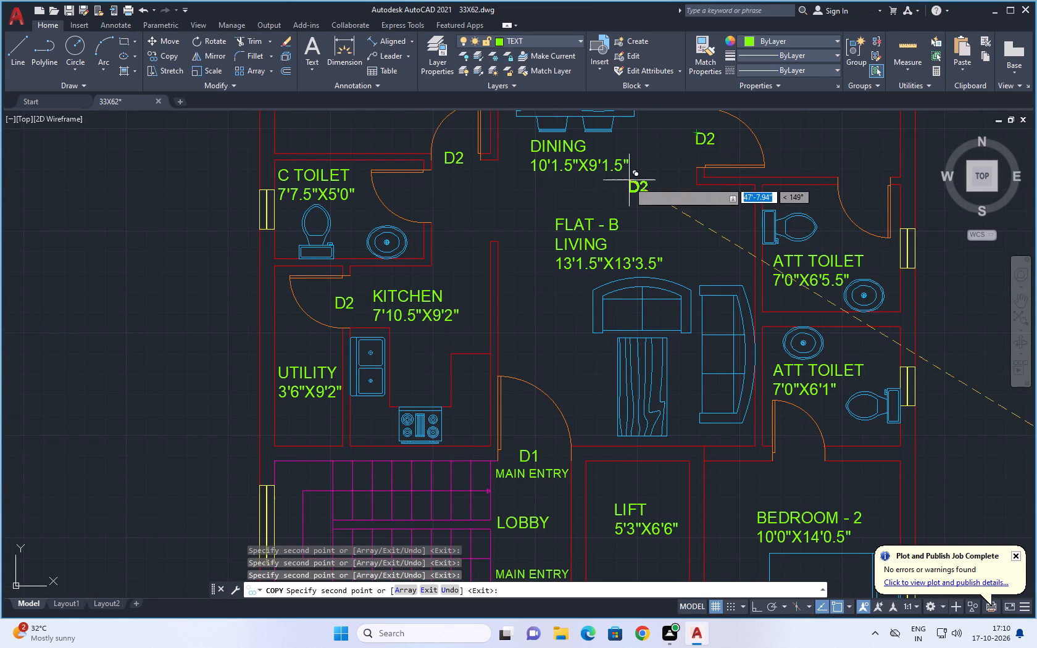
scroll(628, 183, "down", 2)
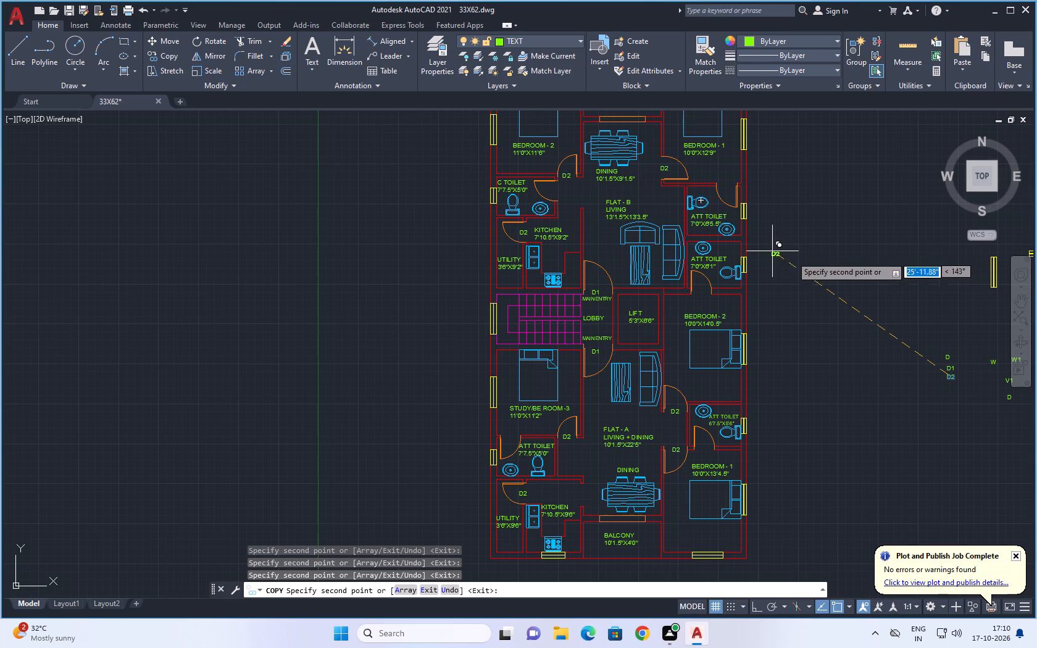
key("Escape")
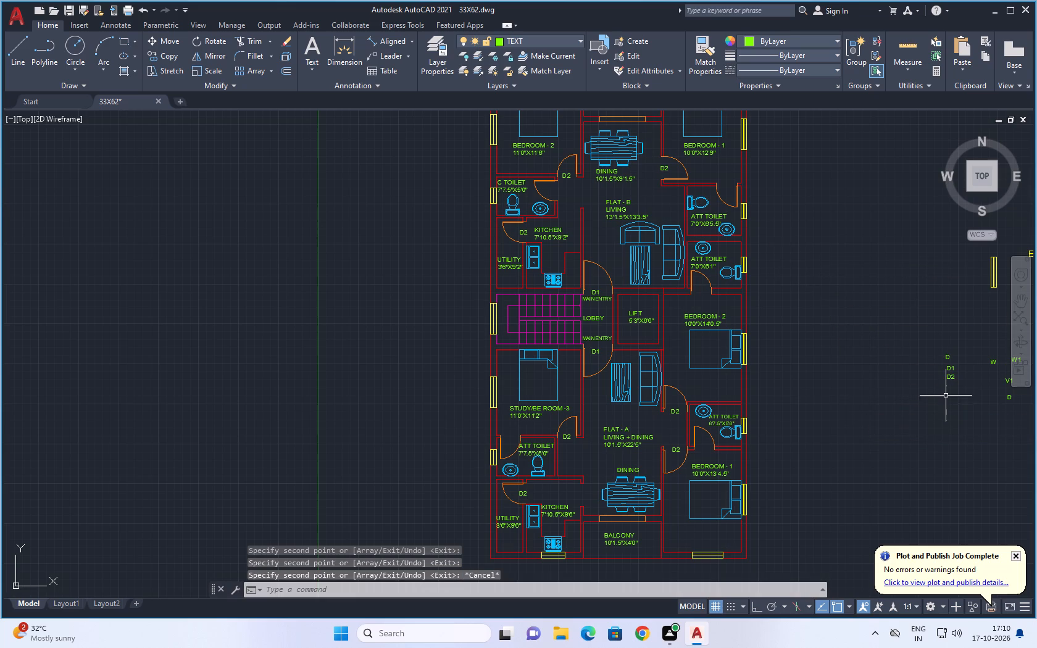
Change the D tag above the D1 and D2 tags east of the plan to read D3.
middle_click_drag(937, 391, 820, 405)
scroll(828, 386, "up", 3)
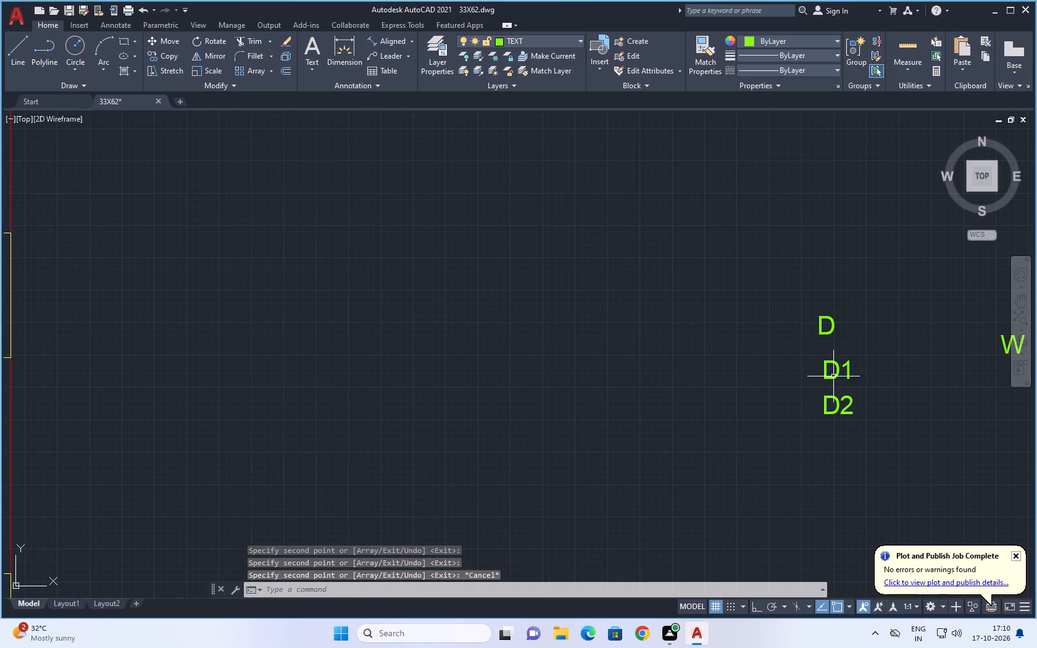
double_click(831, 322)
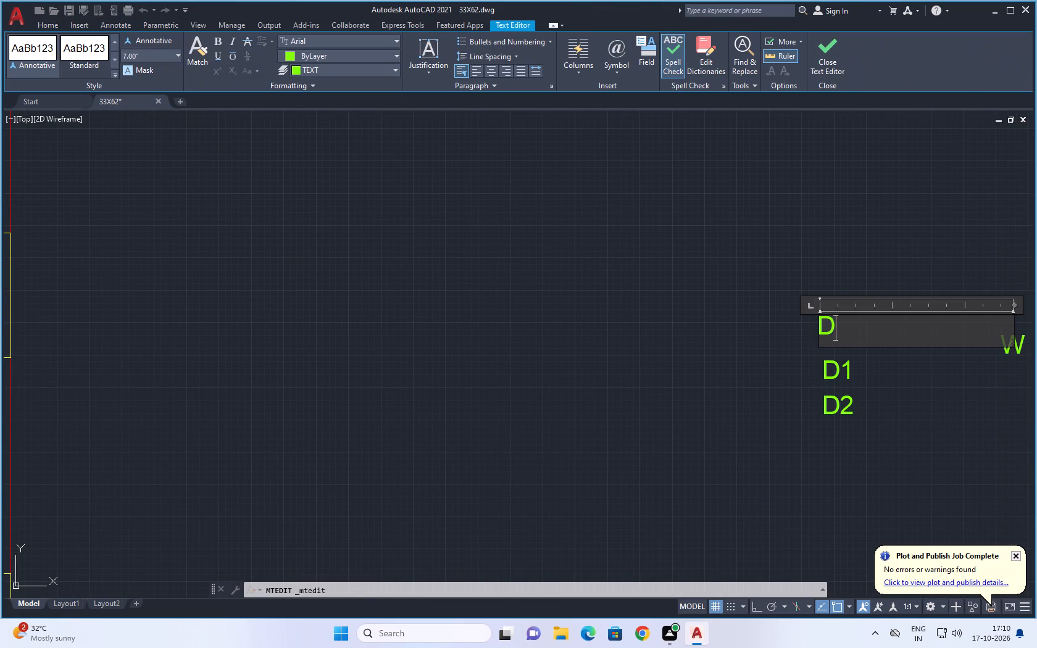
key("3")
left_click(828, 273)
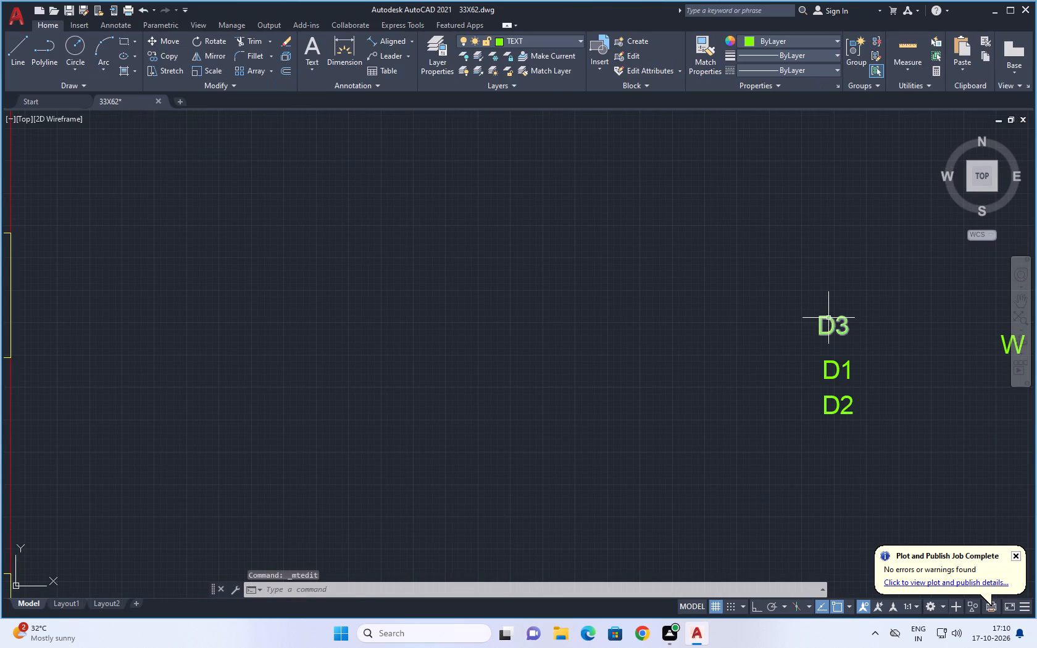
Copy the D3 tag to Flat B's C Toilet door and the attached toilet door of Flat A's Study/Bedroom-3.
left_click(828, 318)
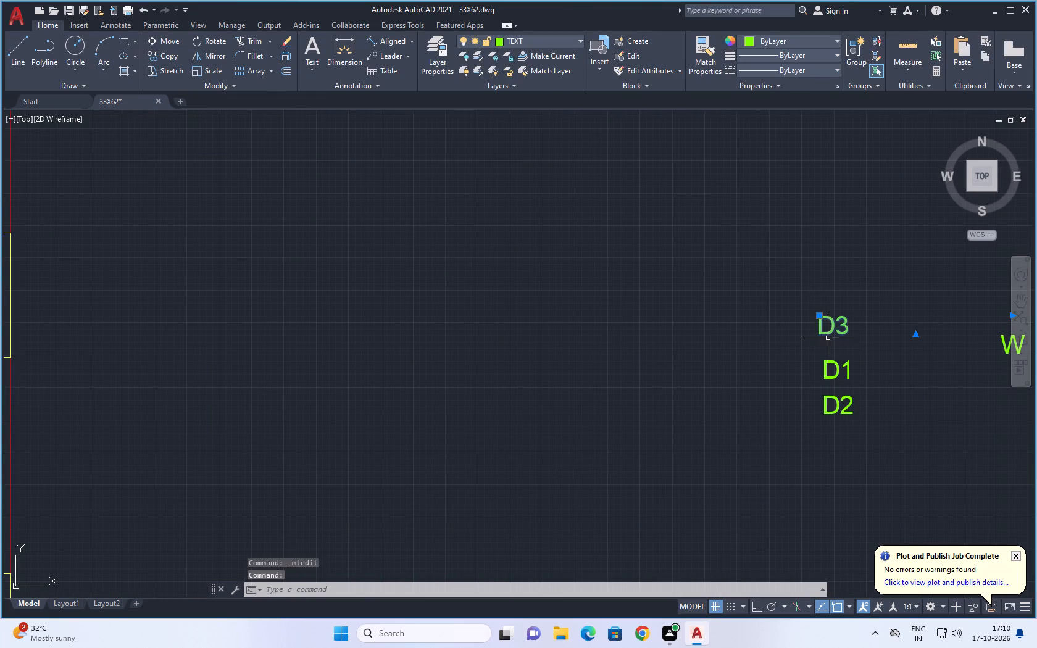
key("c")
key("o")
key("space")
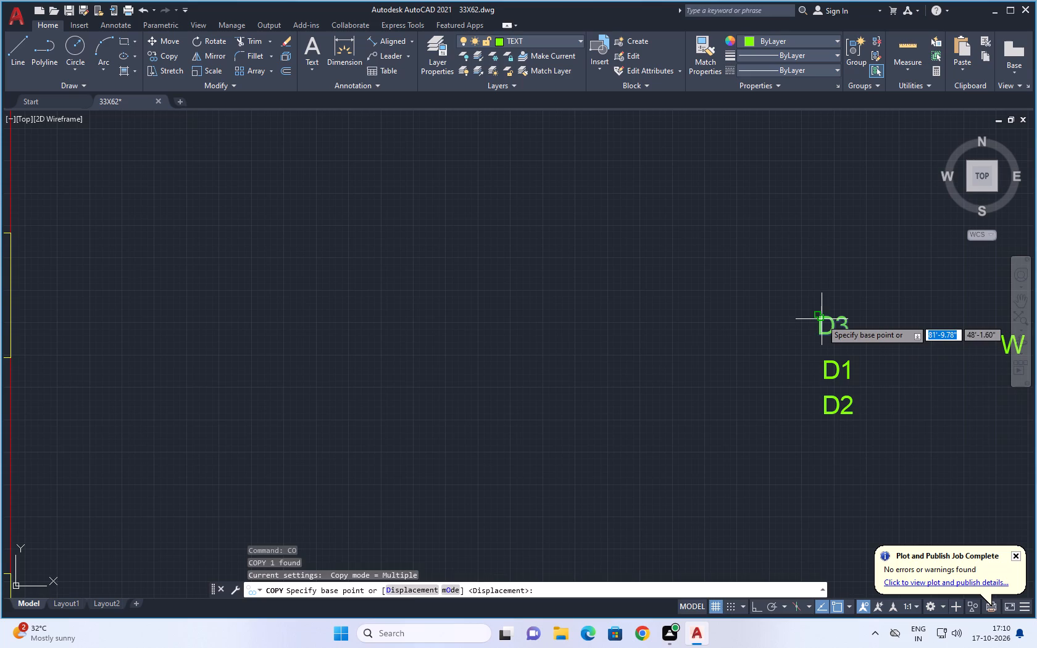
left_click(822, 319)
scroll(446, 315, "down", 4)
middle_click_drag(428, 339, 597, 325)
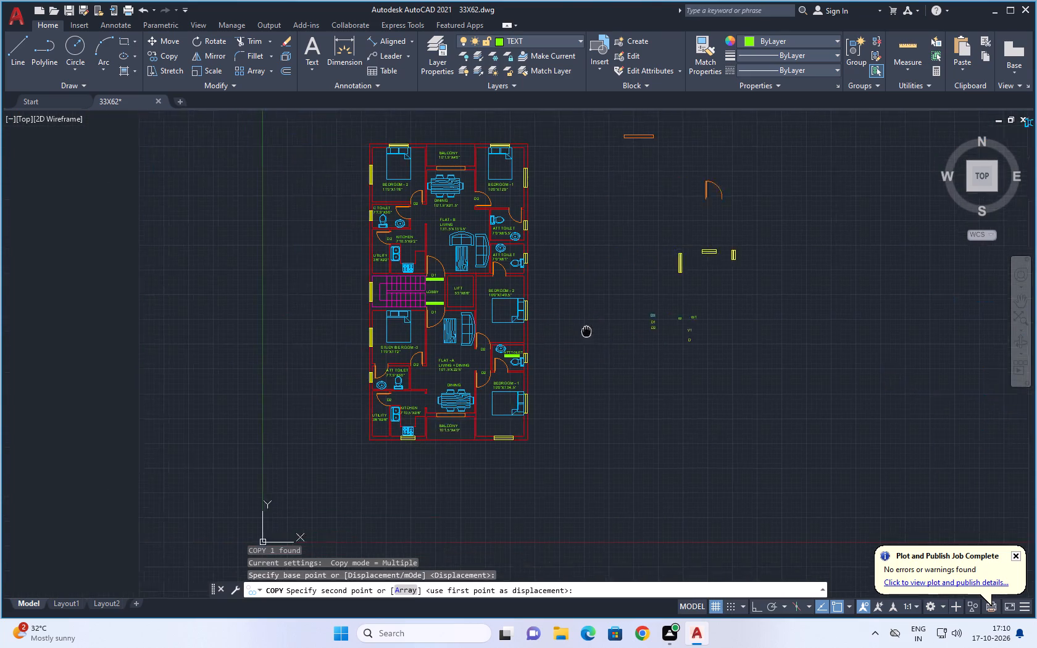
middle_click_drag(597, 325, 628, 299)
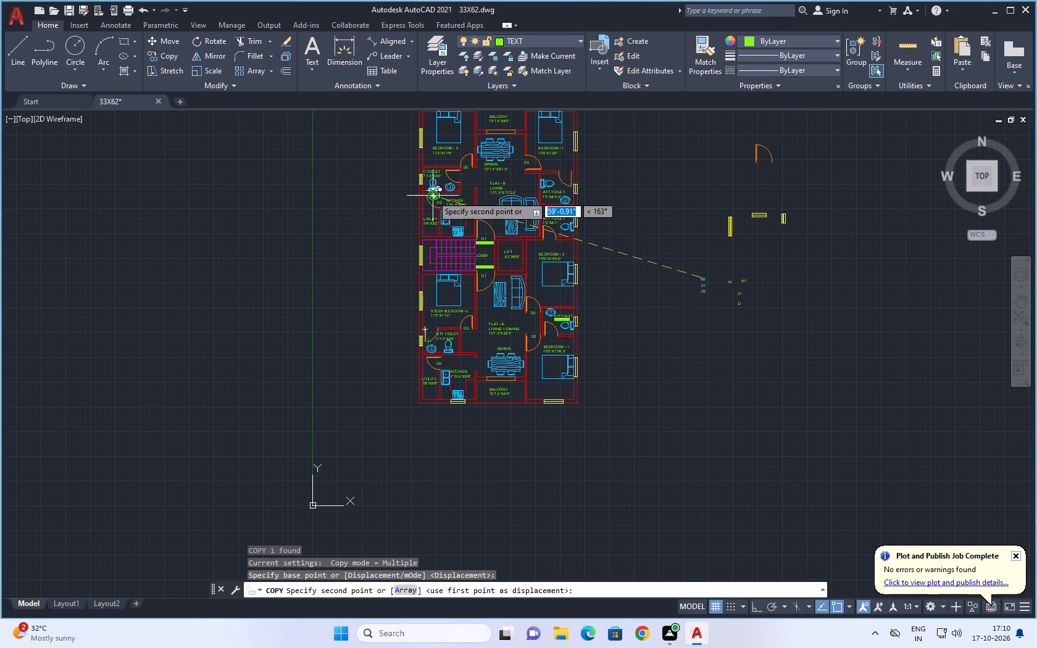
scroll(438, 193, "up", 3)
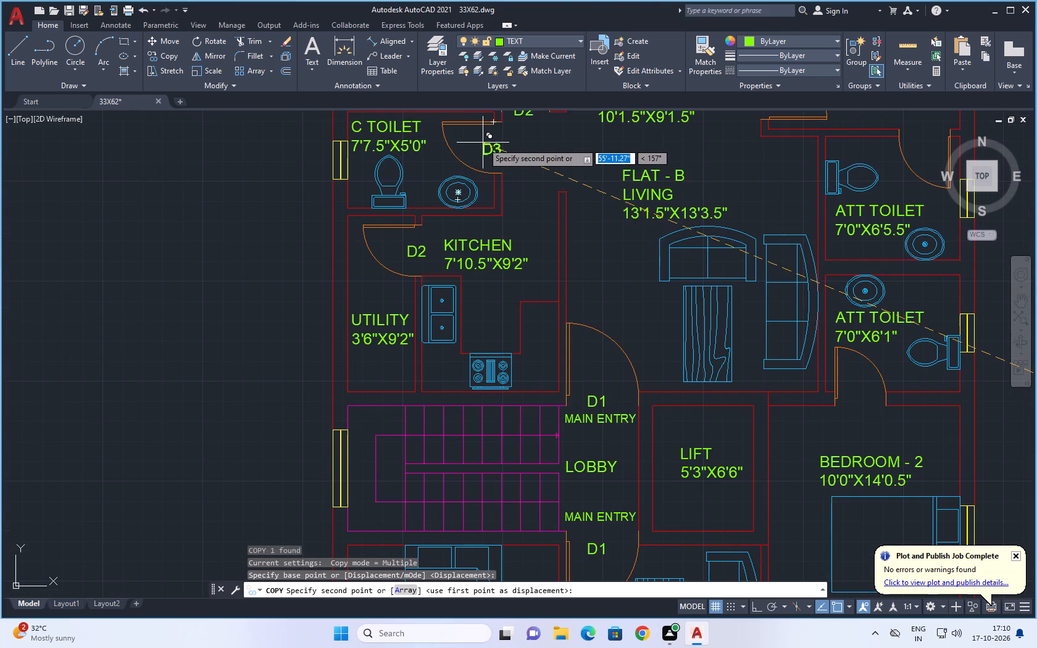
left_click(487, 141)
scroll(515, 173, "down", 1)
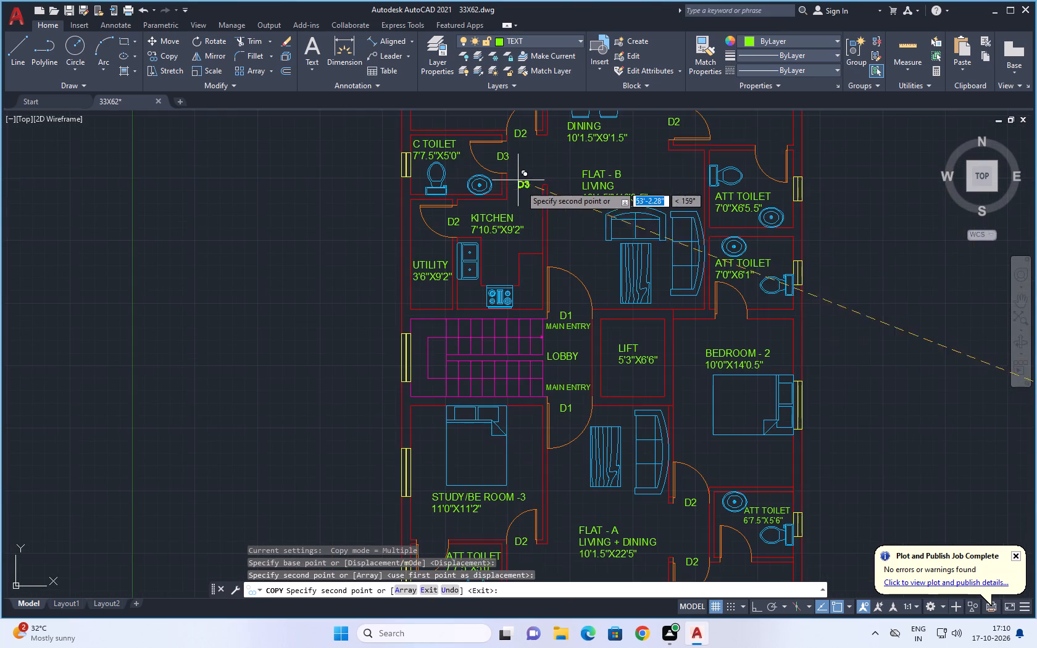
middle_click_drag(522, 208, 522, 138)
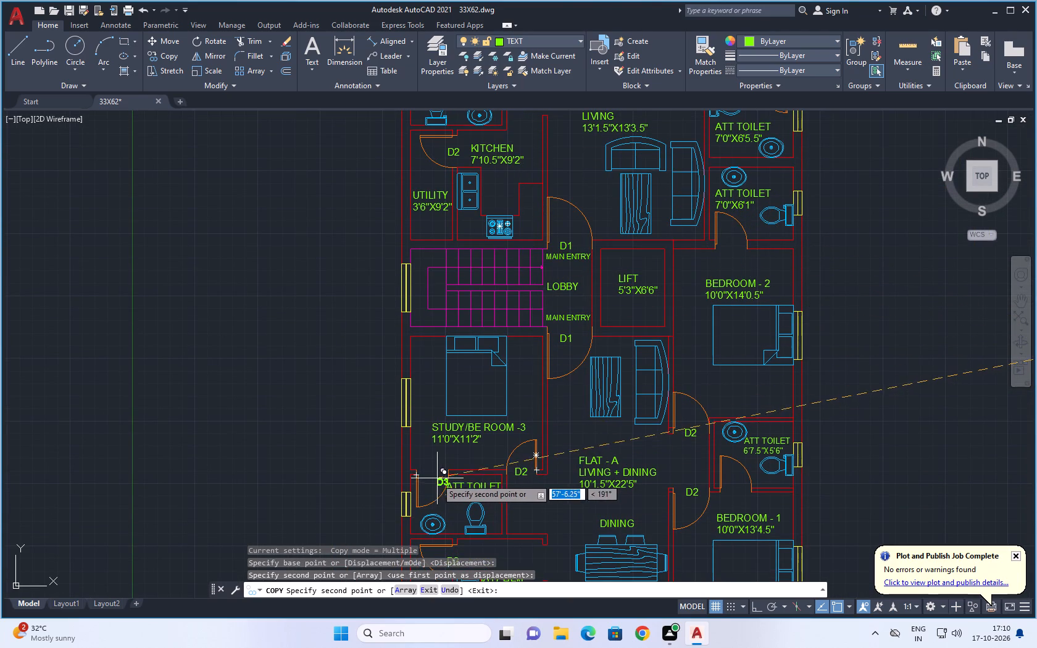
scroll(428, 477, "up", 1)
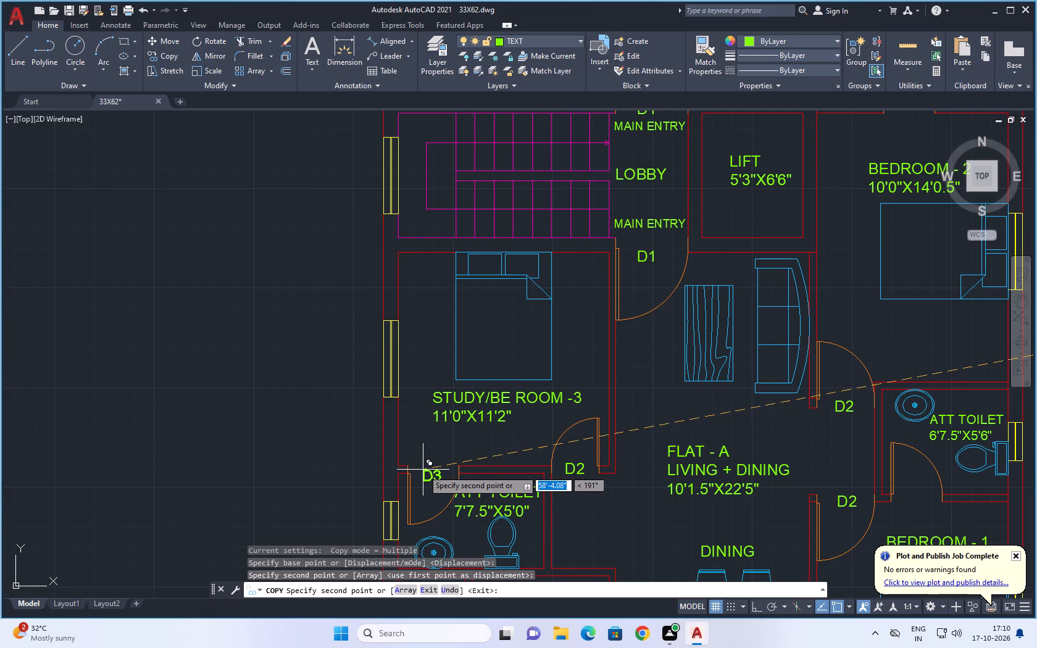
left_click(425, 465)
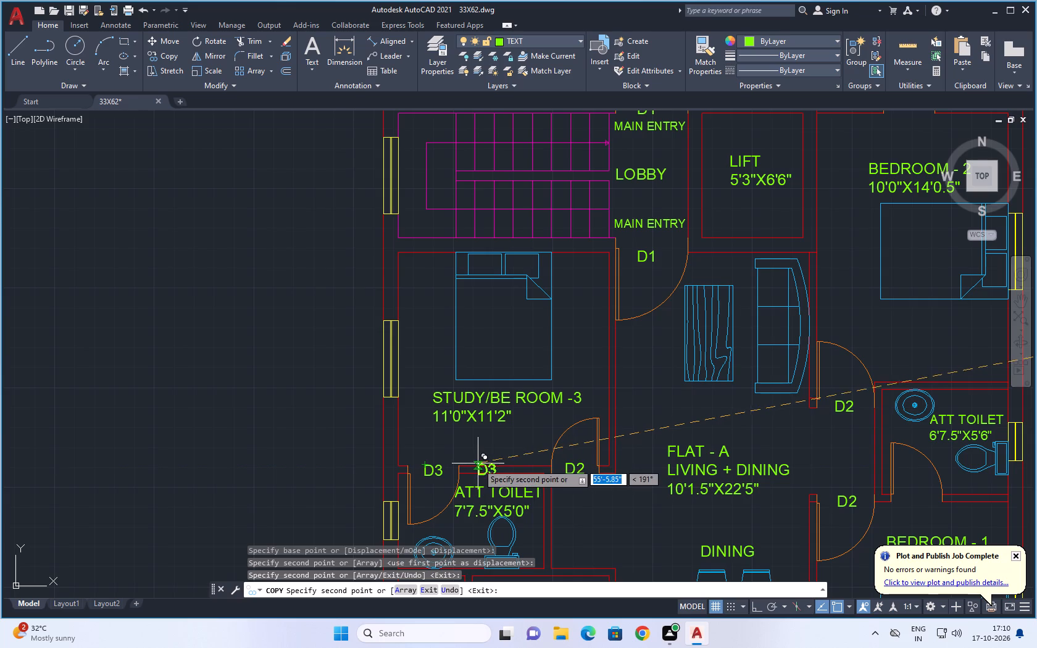
Place D3 copies at the attached toilet doors of Flat A's Bedroom-1 and the Bedroom-2 north of it.
scroll(478, 466, "down", 3)
scroll(596, 486, "up", 2)
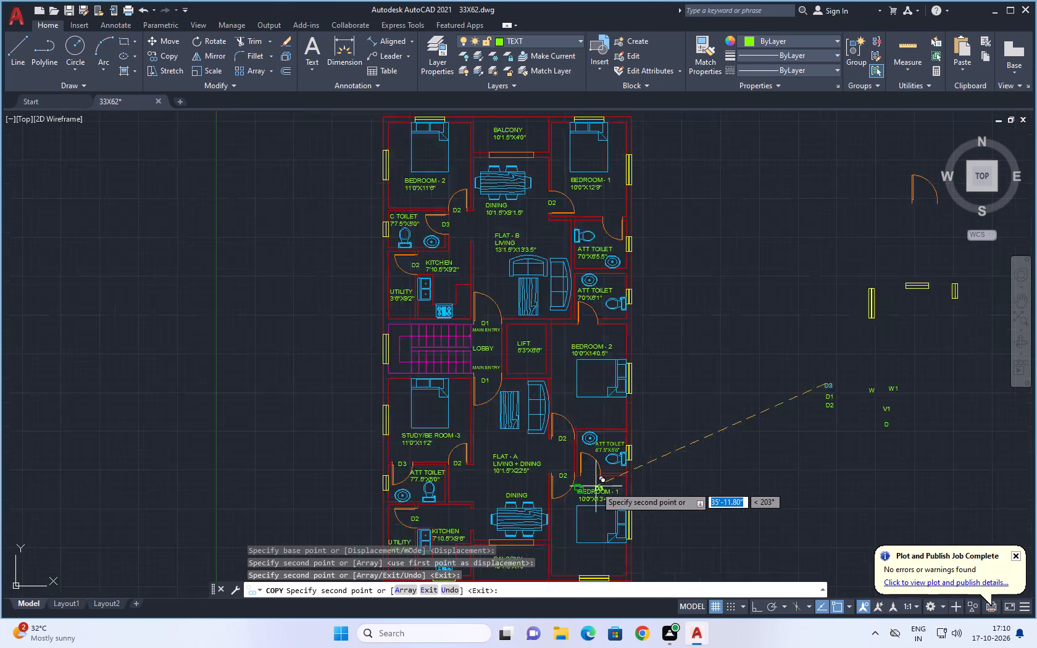
scroll(596, 486, "up", 1)
left_click(570, 454)
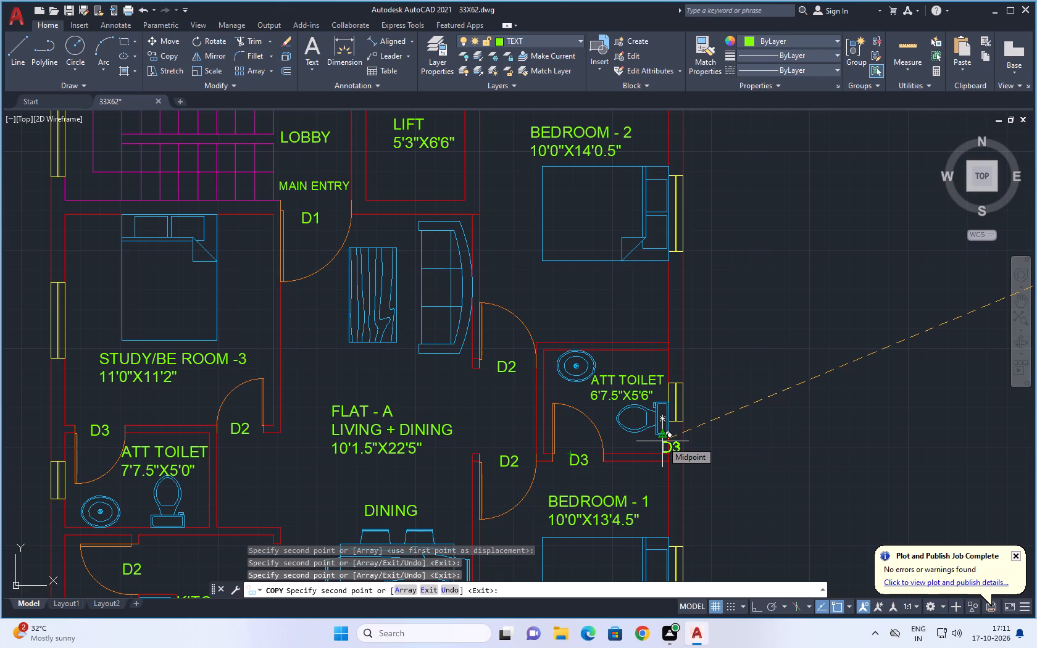
scroll(596, 344, "down", 2)
scroll(575, 234, "up", 2)
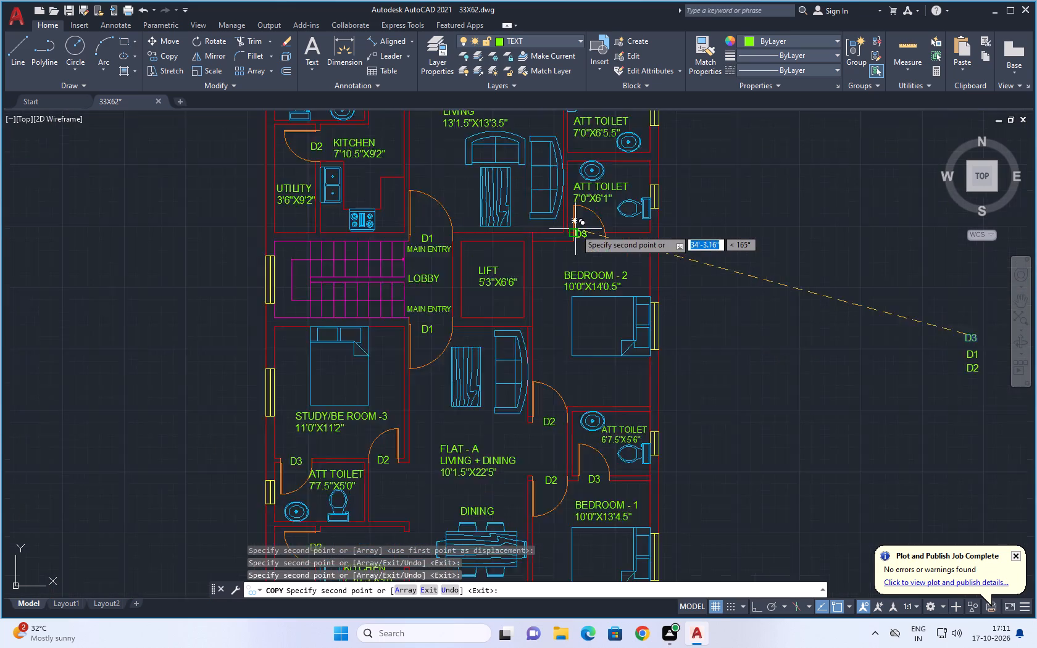
scroll(575, 229, "up", 3)
left_click(589, 251)
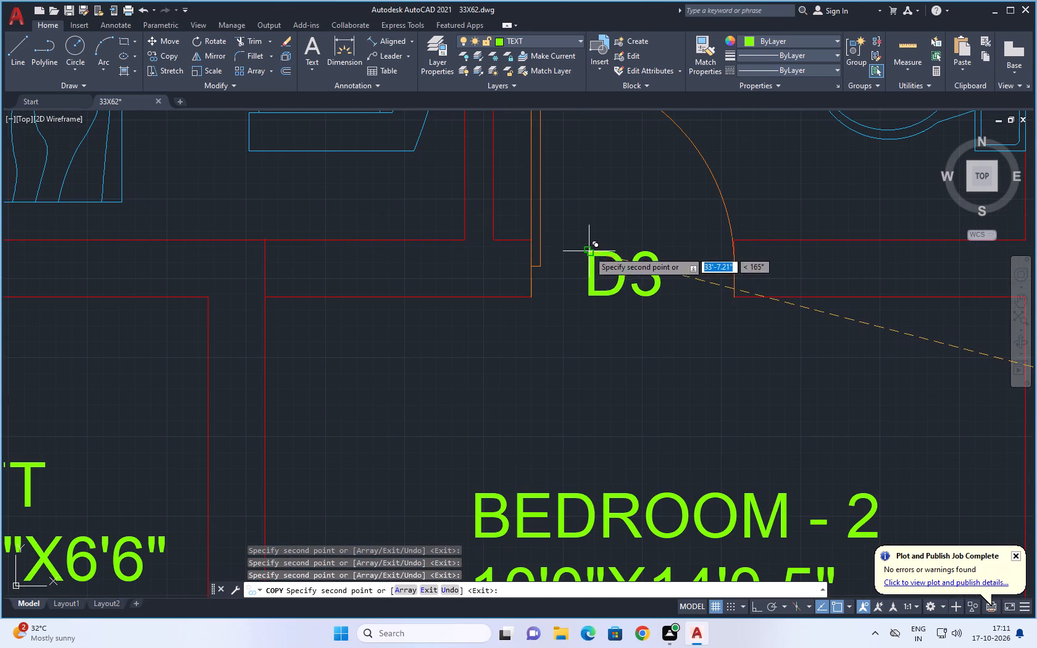
Place a D3 copy at the attached toilet door of Flat B's Bedroom-1.
scroll(635, 262, "down", 5)
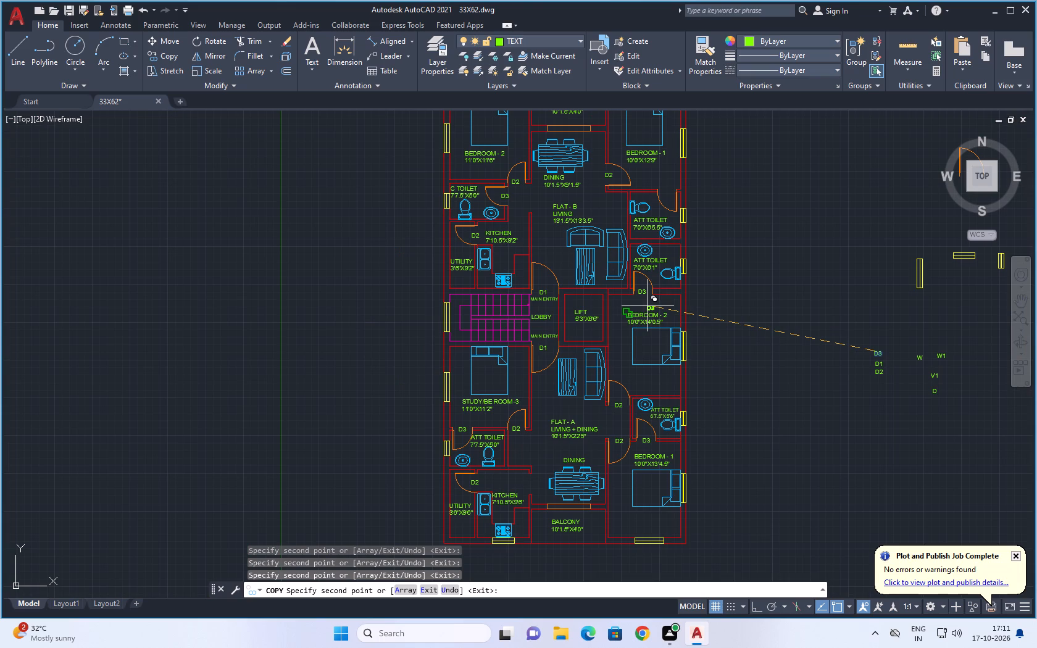
scroll(656, 173, "up", 3)
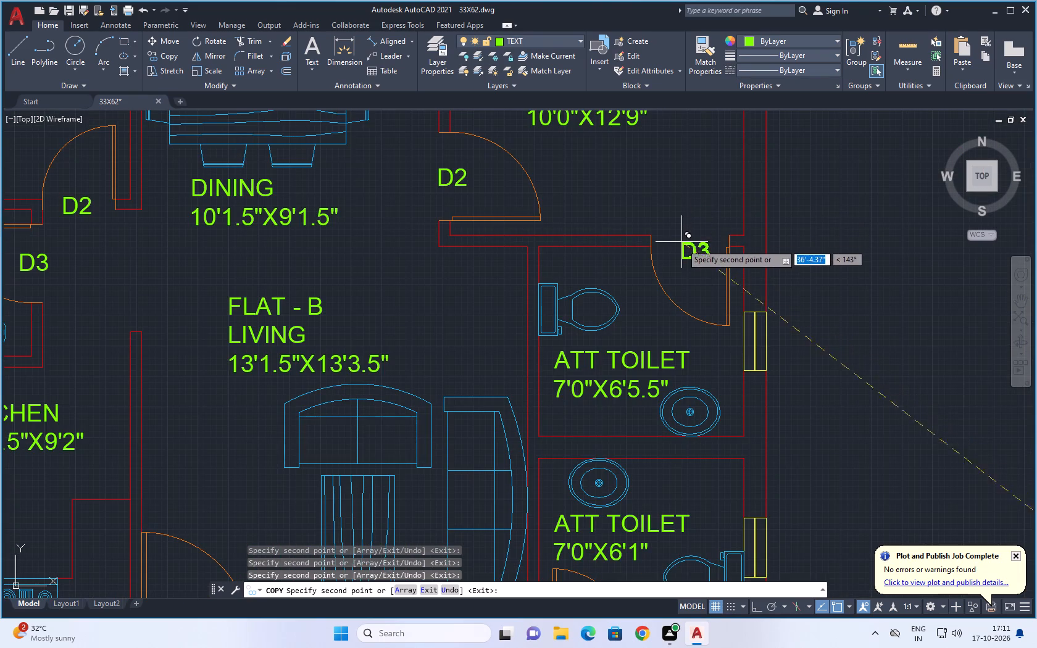
left_click(679, 238)
Look over both flats for doors still without a tag and end the D3 copying.
scroll(766, 295, "down", 3)
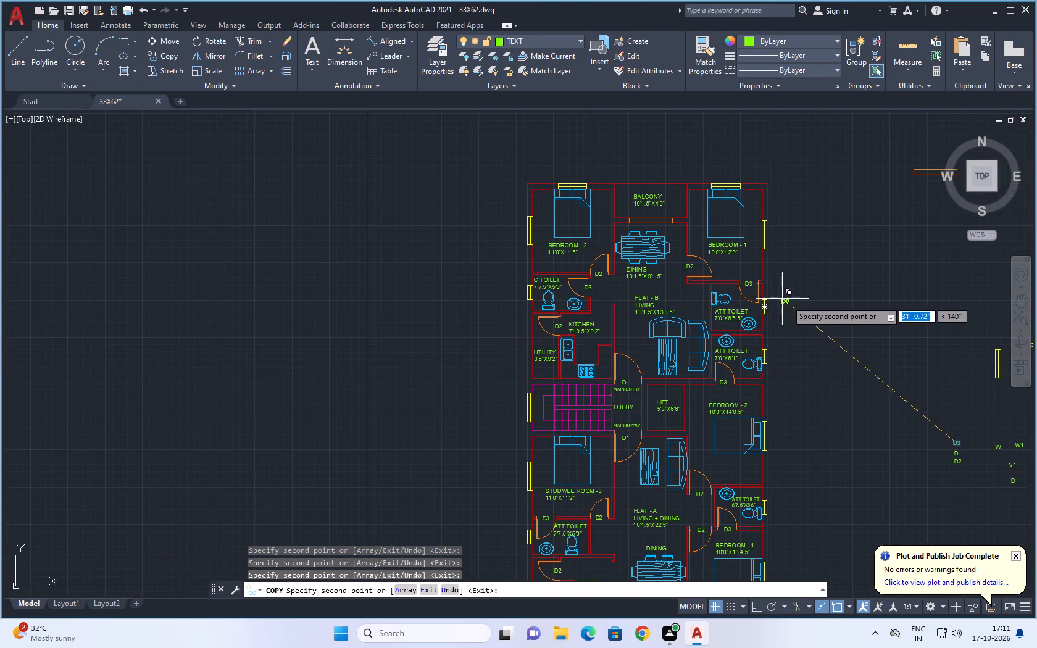
middle_click_drag(801, 302, 781, 304)
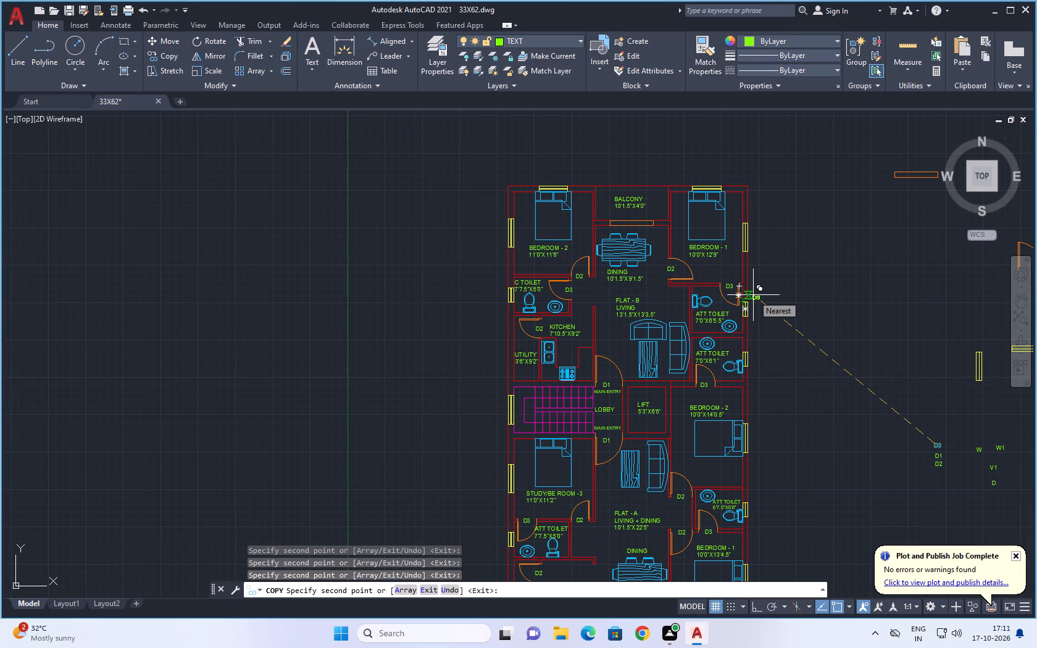
scroll(776, 281, "down", 1)
middle_click_drag(789, 285, 643, 120)
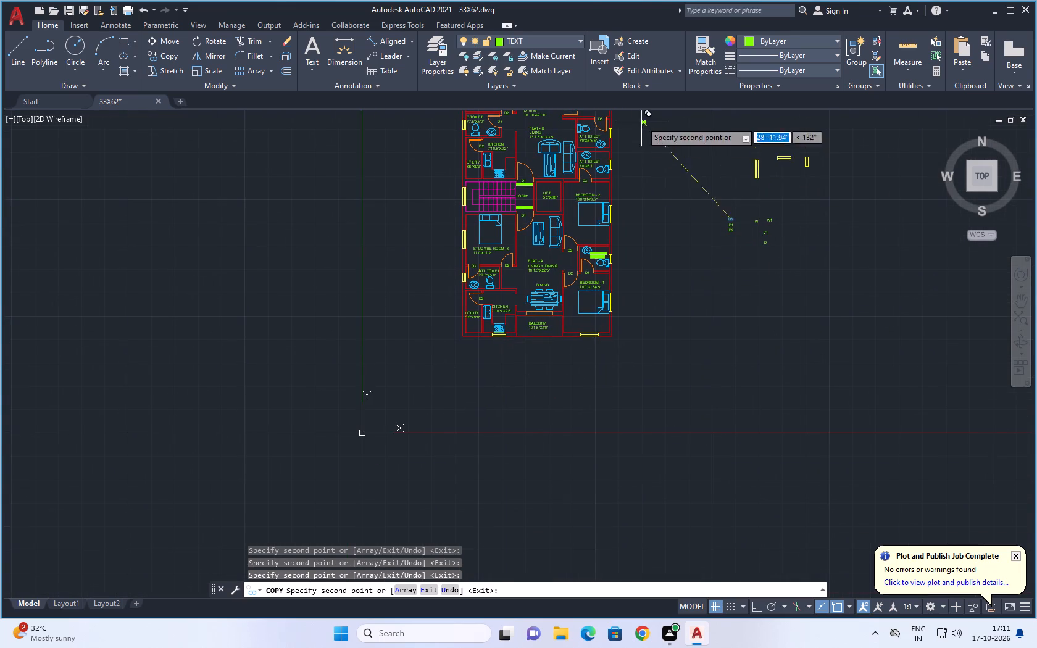
middle_click_drag(665, 174, 688, 370)
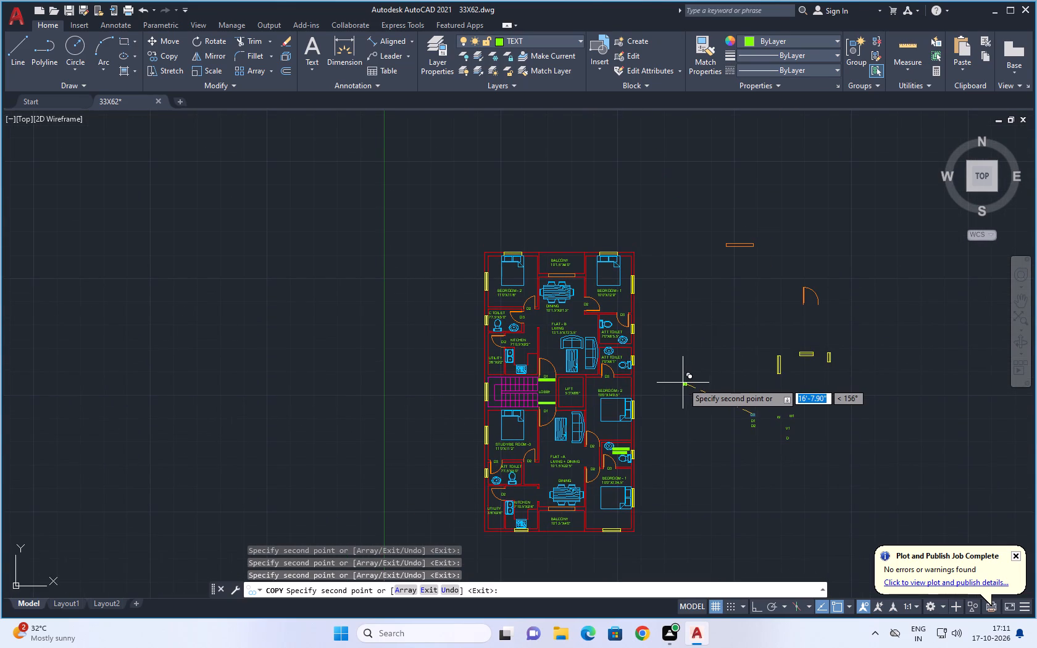
scroll(691, 357, "down", 1)
middle_click_drag(716, 364, 728, 313)
scroll(749, 396, "up", 2)
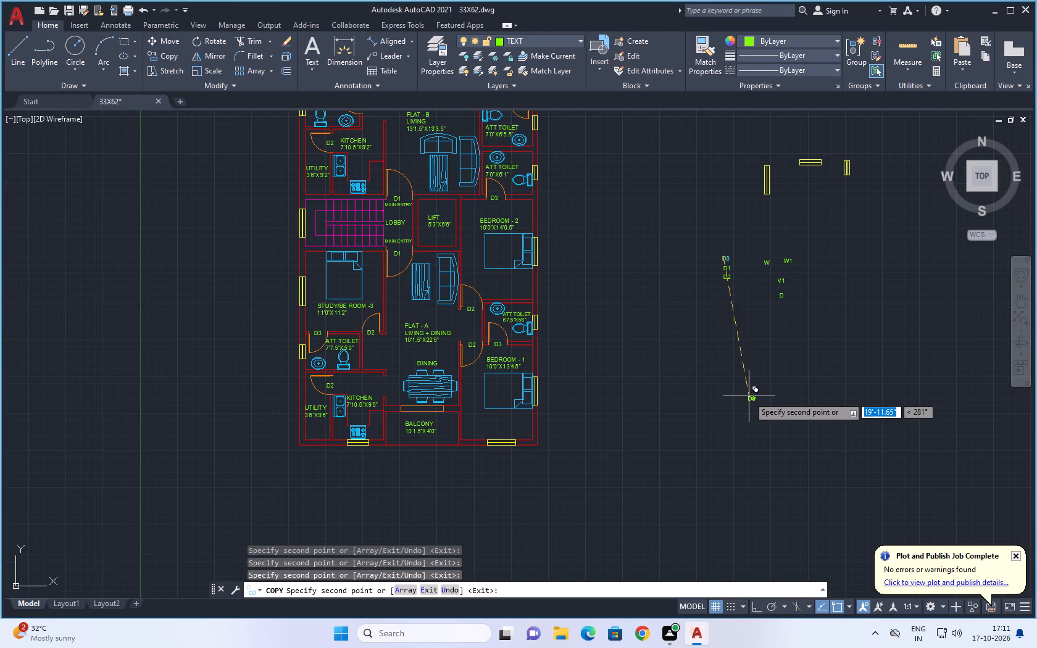
middle_click_drag(688, 372, 837, 403)
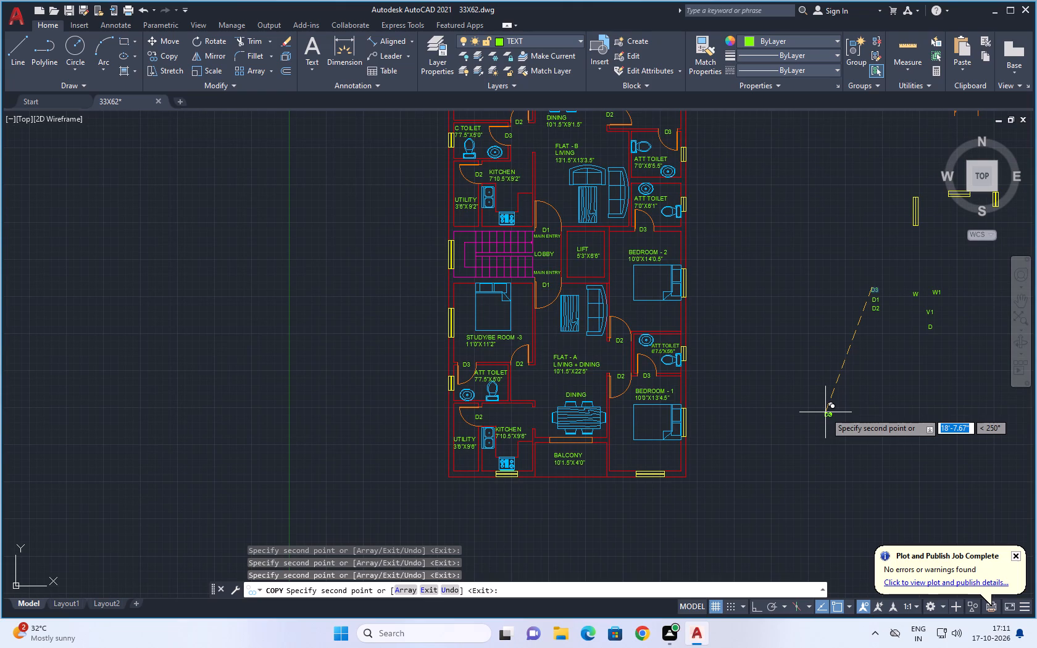
scroll(825, 412, "down", 2)
middle_click_drag(804, 362, 764, 343)
scroll(762, 346, "up", 3)
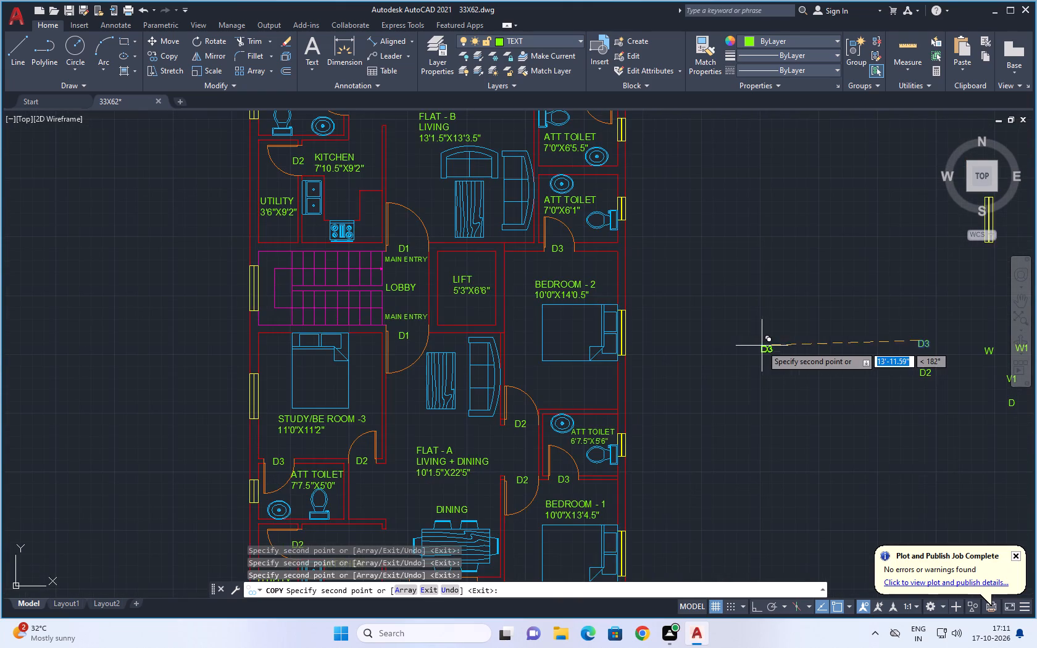
middle_click_drag(757, 324, 791, 228)
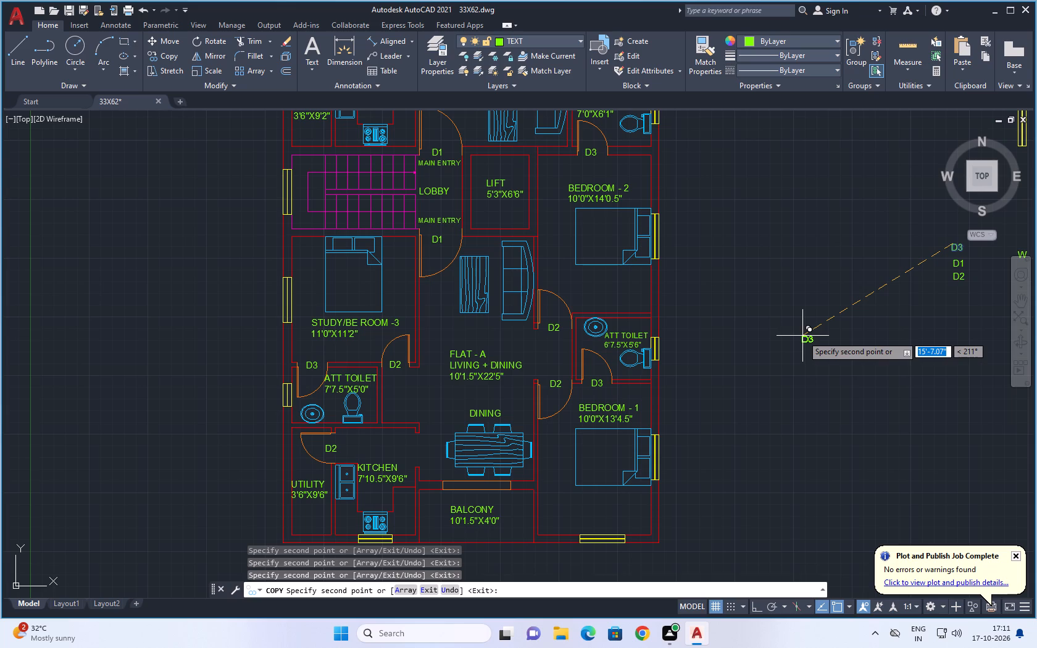
key("Escape")
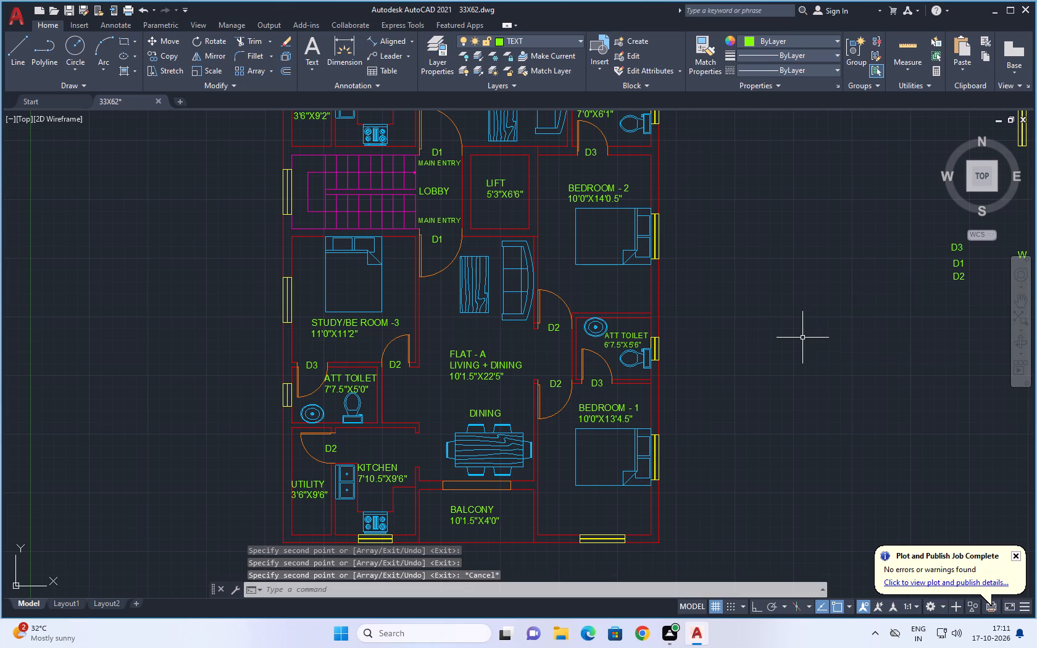
key("Escape")
Copy the W tag to just below Flat A's kitchen window and end the copying.
middle_click_drag(864, 391, 745, 486)
scroll(754, 394, "down", 1)
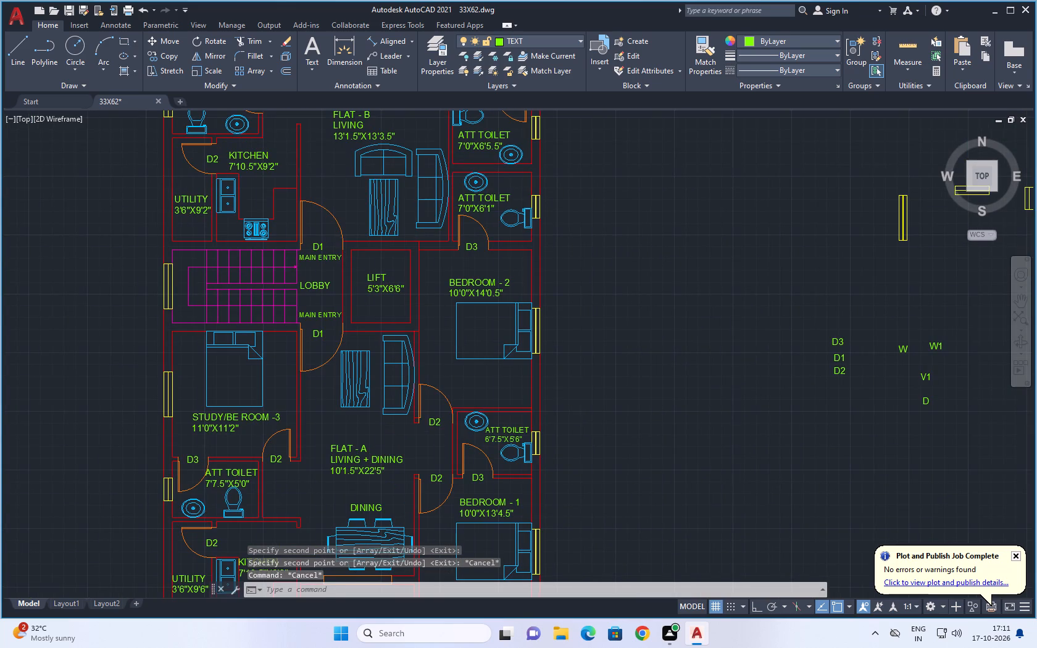
middle_click_drag(746, 393, 704, 372)
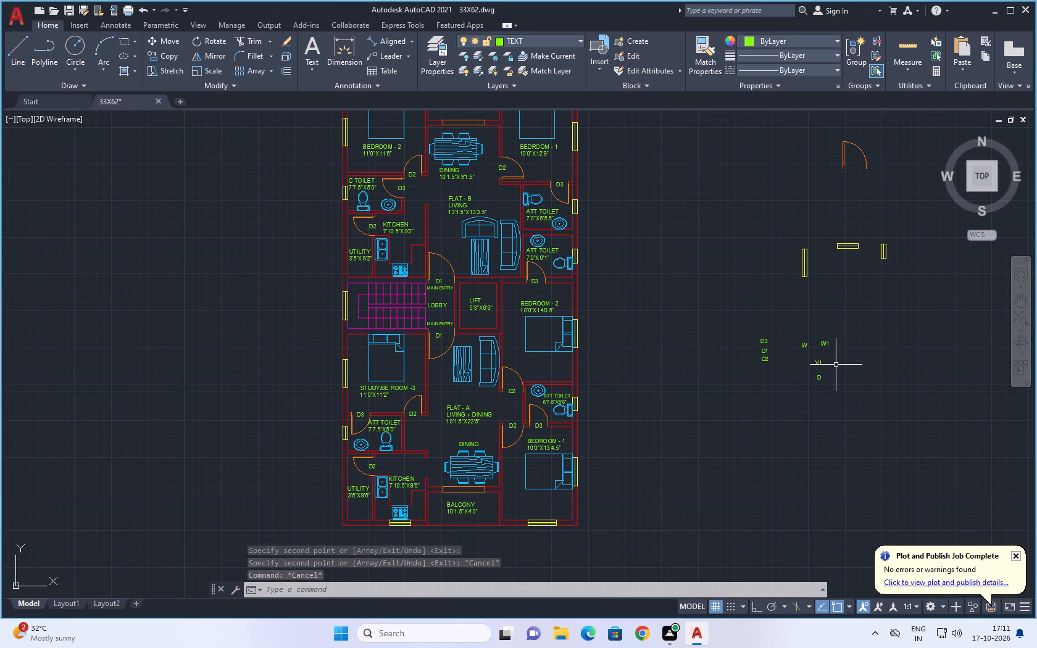
scroll(836, 364, "up", 1)
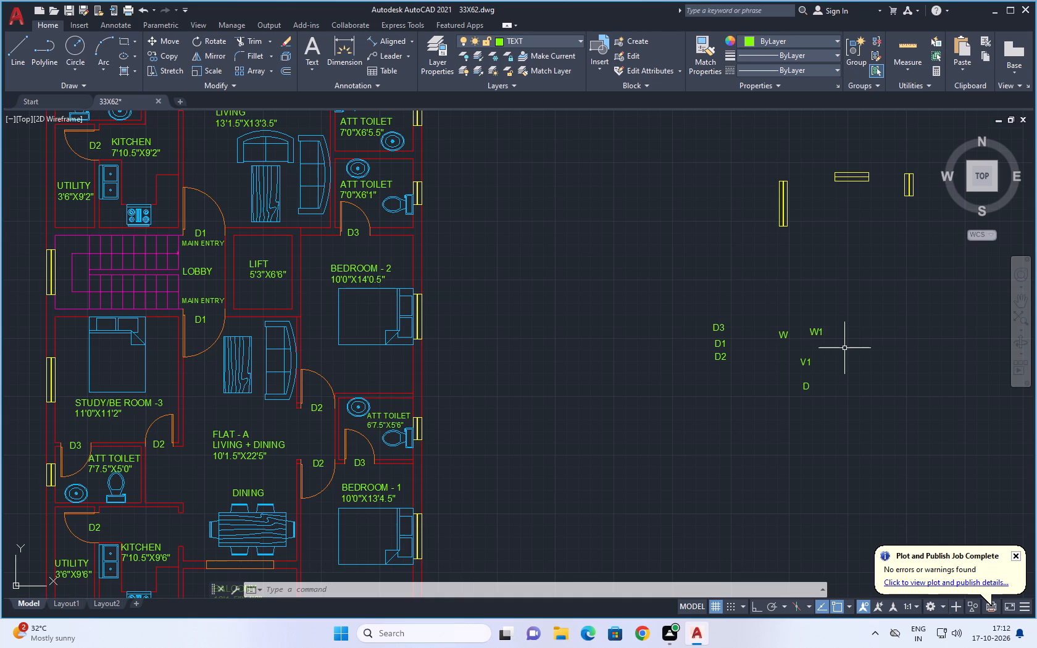
left_click(786, 334)
scroll(769, 338, "up", 3)
type("CO")
key("space")
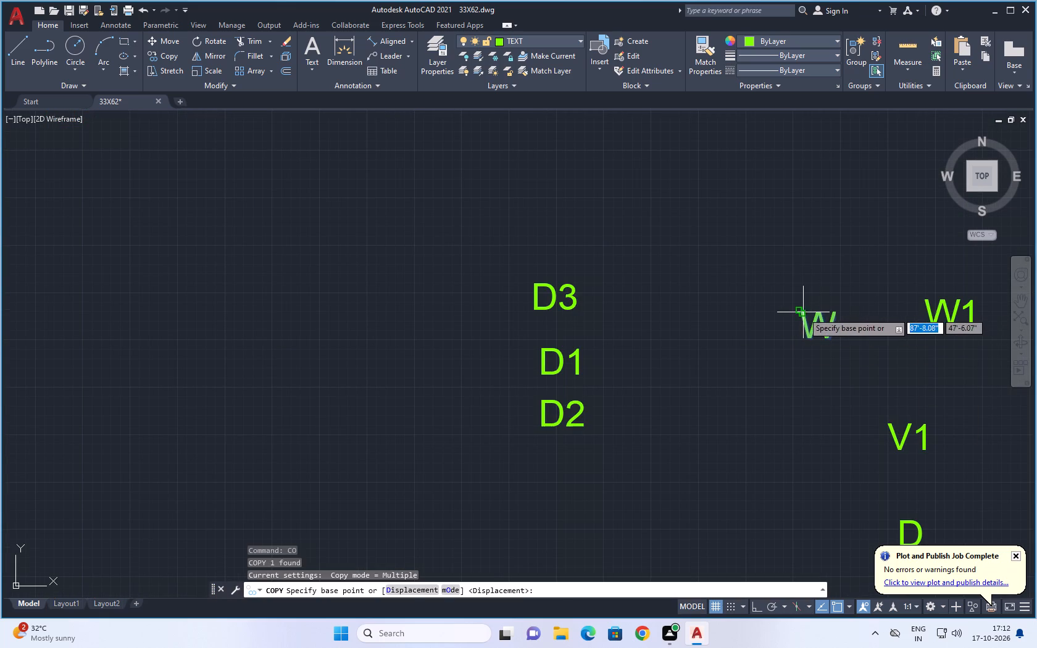
left_click(803, 312)
scroll(447, 401, "down", 4)
middle_click_drag(419, 428, 872, 271)
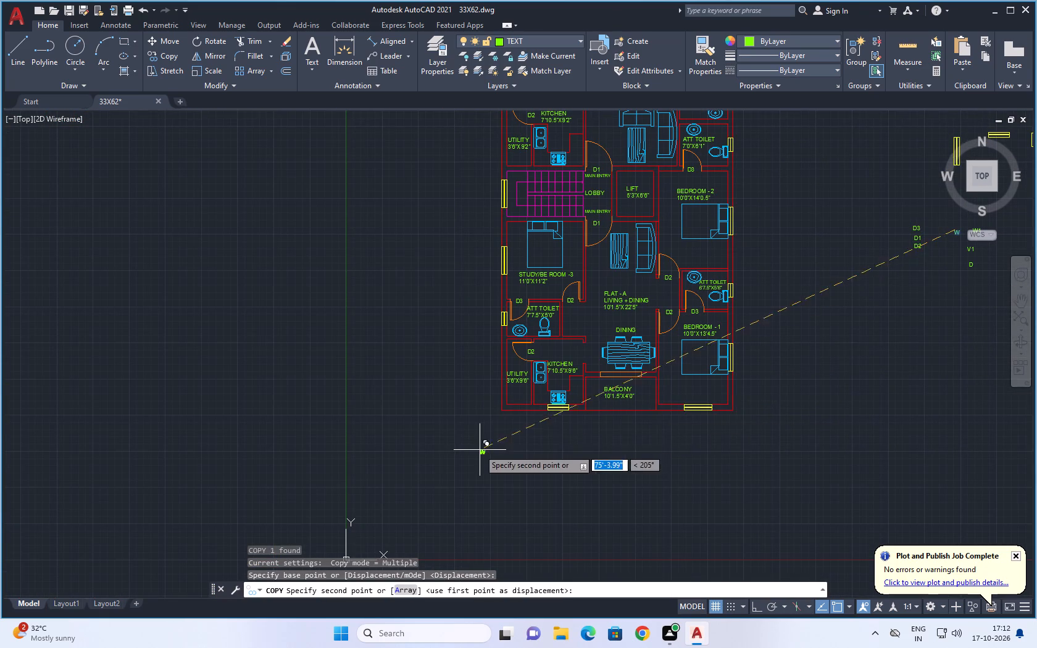
scroll(535, 423, "up", 3)
scroll(614, 399, "up", 1)
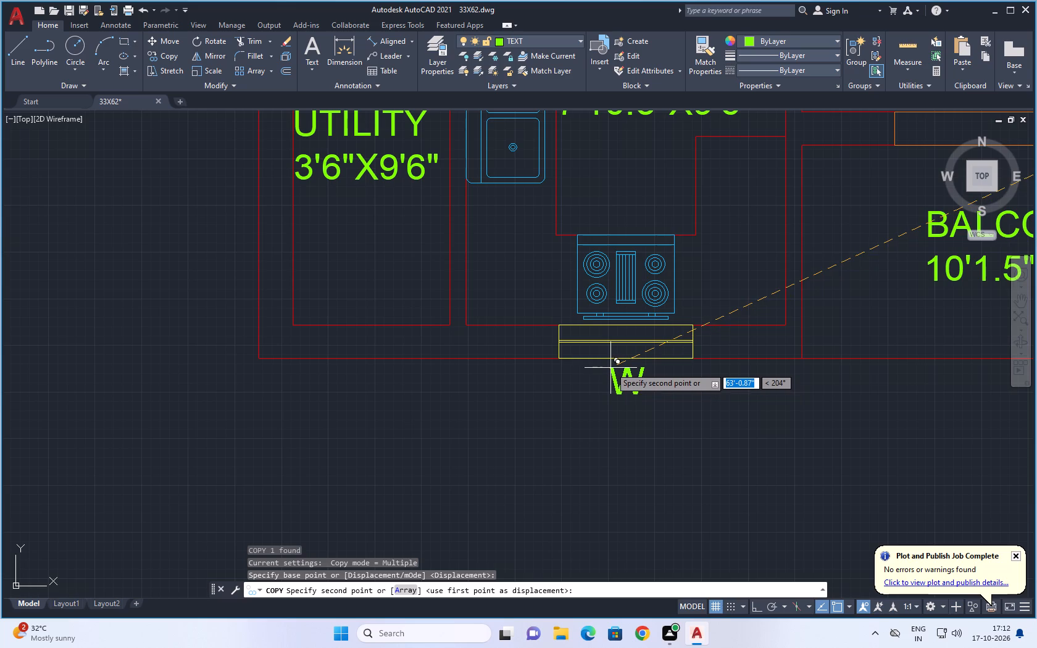
left_click(610, 366)
scroll(671, 393, "down", 2)
middle_click_drag(727, 407, 408, 427)
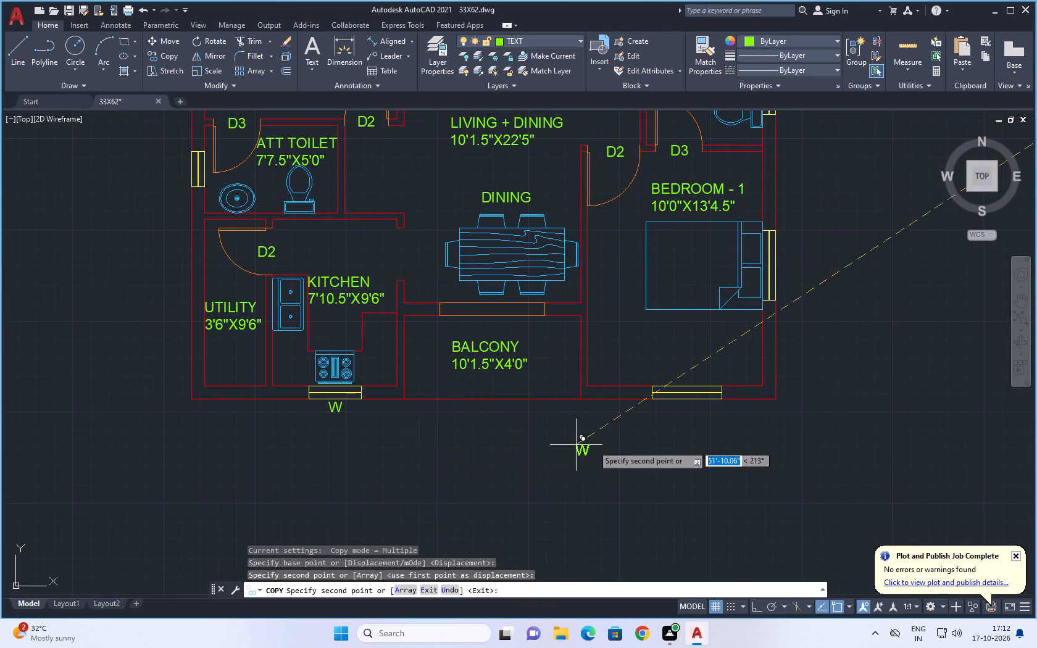
key("Escape")
Copy the W1 tag to just below the south window of Flat A's Bedroom-1.
scroll(870, 336, "down", 2)
middle_click_drag(909, 322, 225, 537)
middle_click_drag(356, 457, 379, 443)
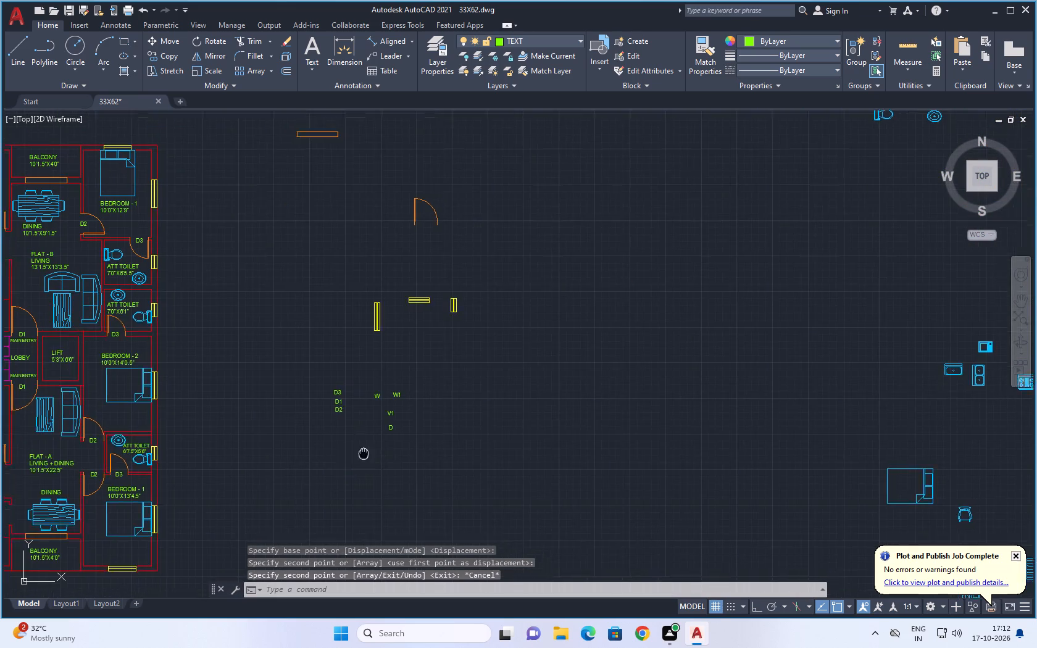
middle_click_drag(379, 443, 427, 419)
scroll(441, 384, "up", 2)
left_click(500, 315)
left_click(440, 356)
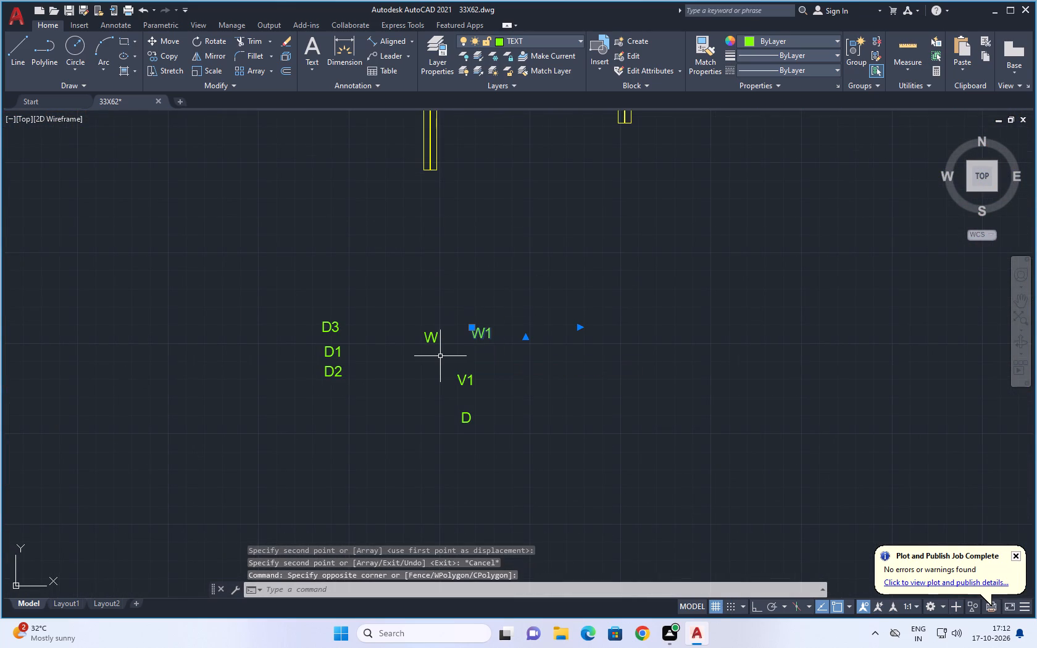
type("CO")
key("space")
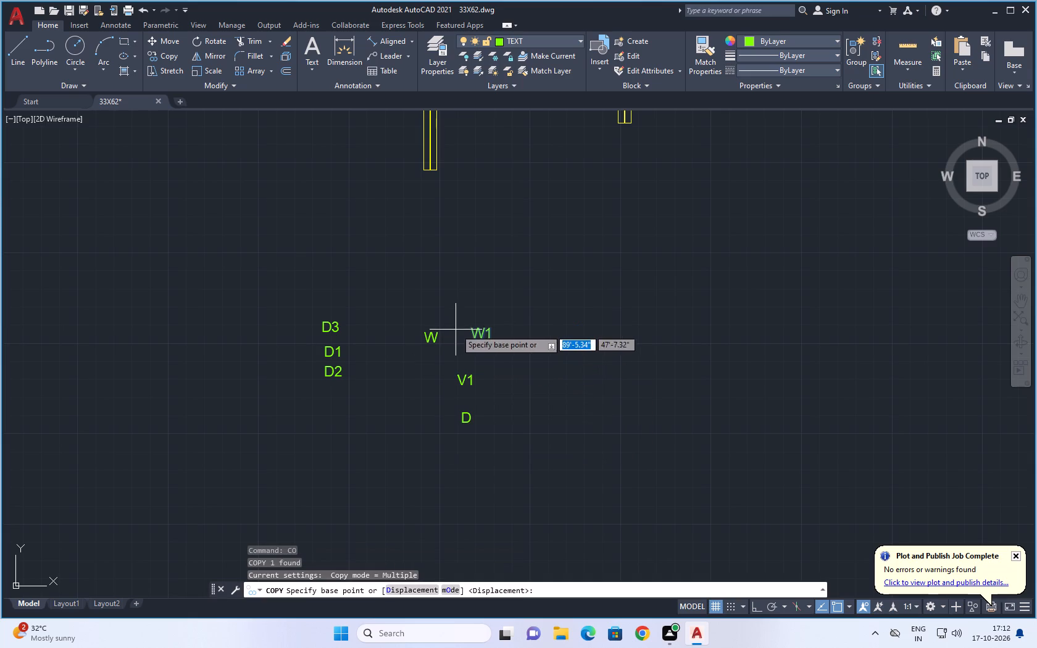
left_click(470, 326)
scroll(196, 455, "down", 4)
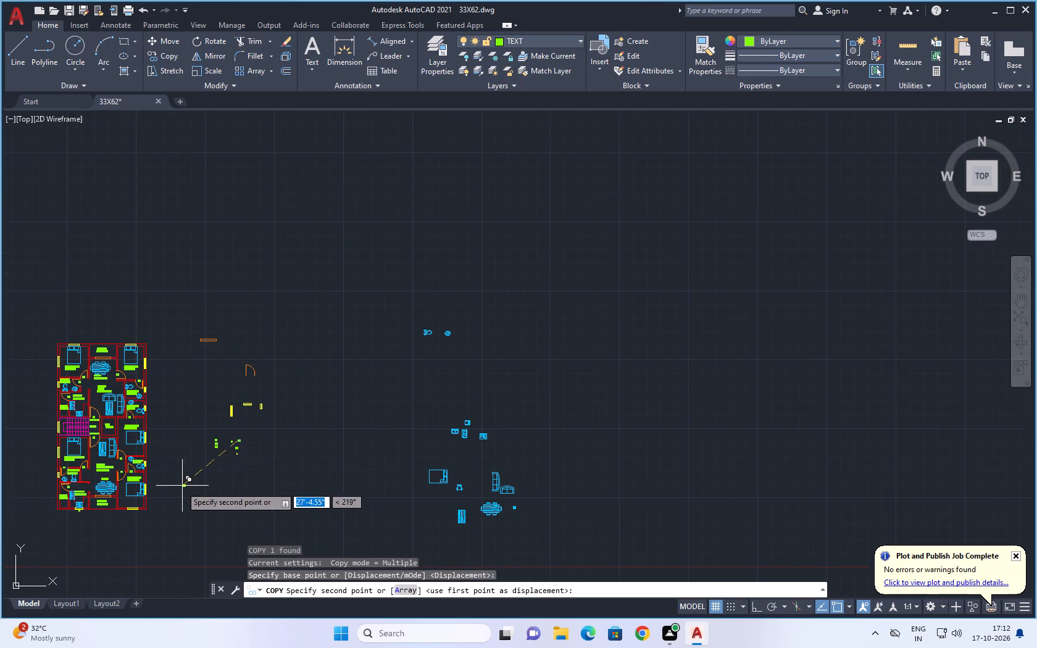
middle_click_drag(181, 486, 534, 336)
scroll(473, 370, "up", 6)
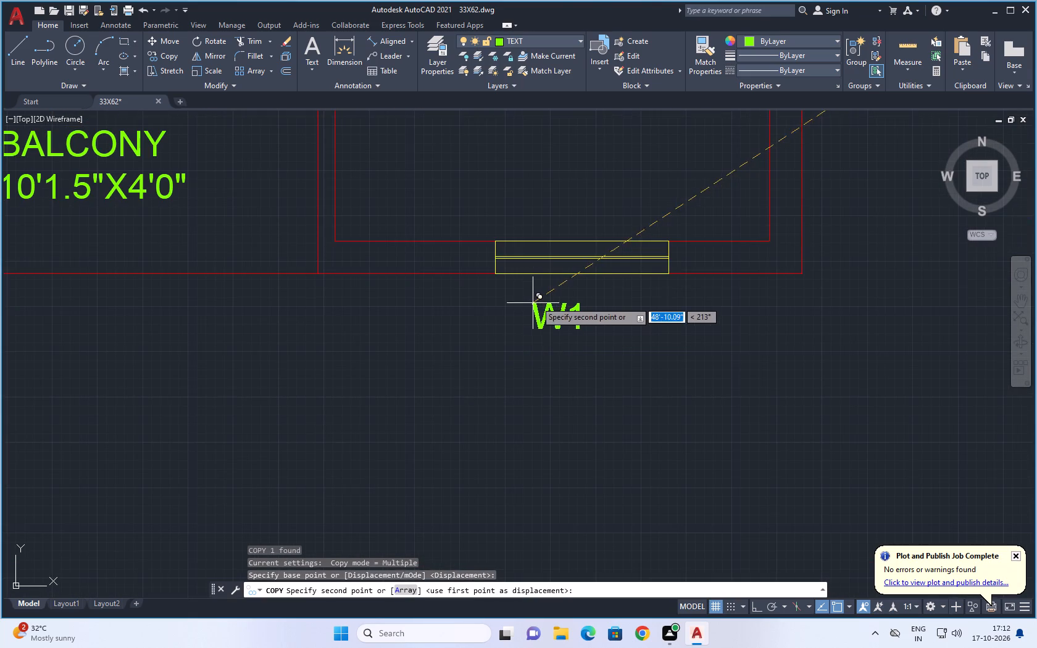
left_click(556, 283)
Place W1 copies just outside the east windows of Flat A's Bedroom-1 and the Bedroom-2 north of it.
scroll(676, 307, "down", 3)
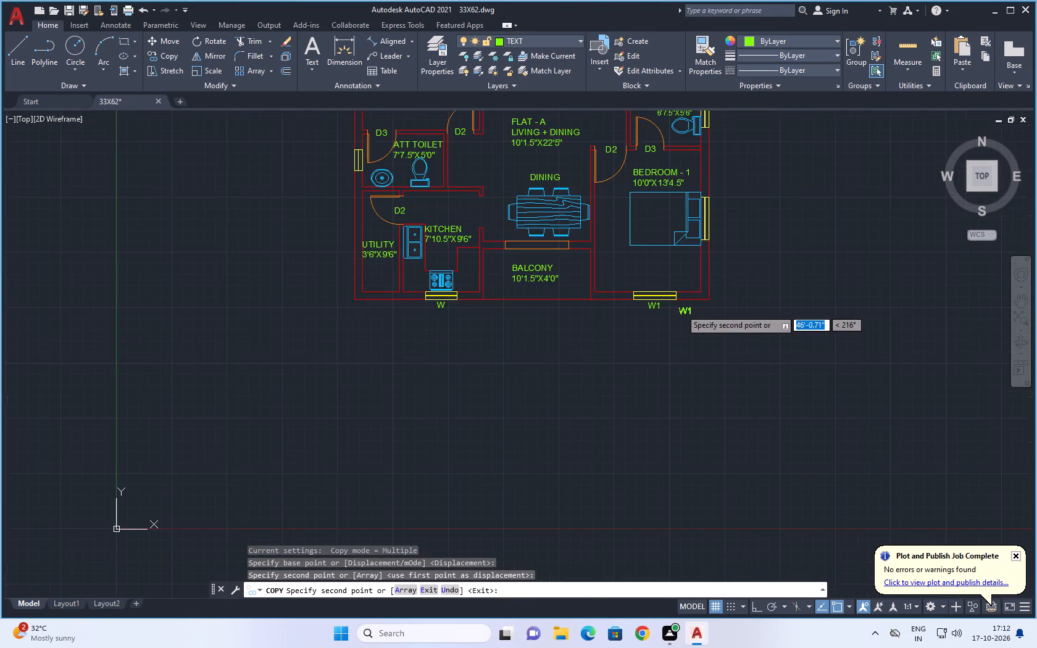
scroll(707, 307, "down", 1)
middle_click_drag(745, 252, 700, 369)
scroll(670, 378, "up", 3)
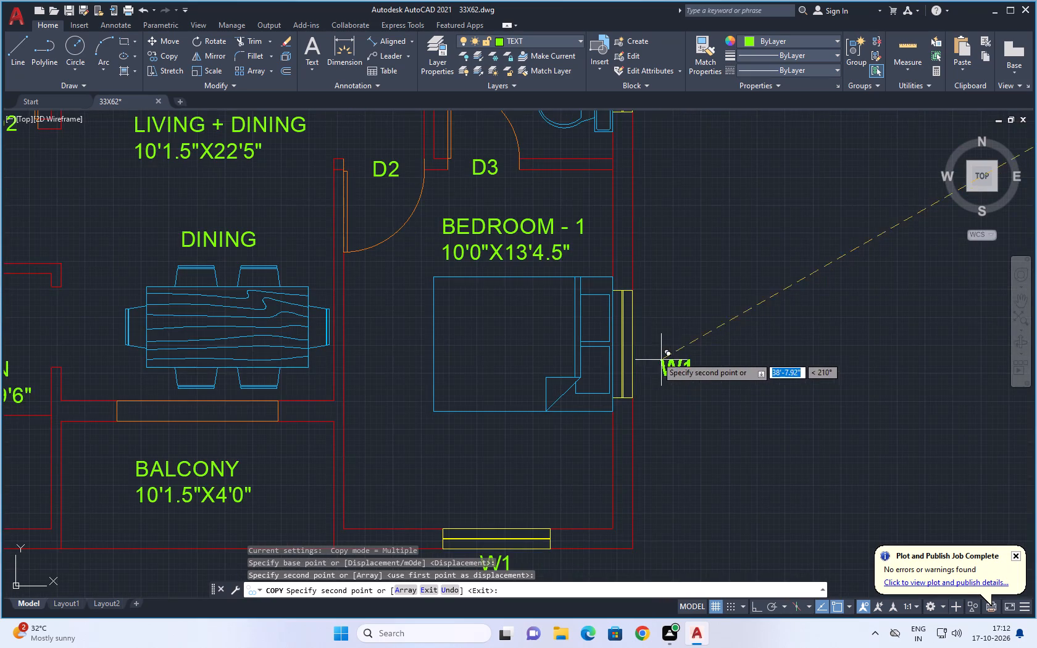
scroll(643, 343, "up", 1)
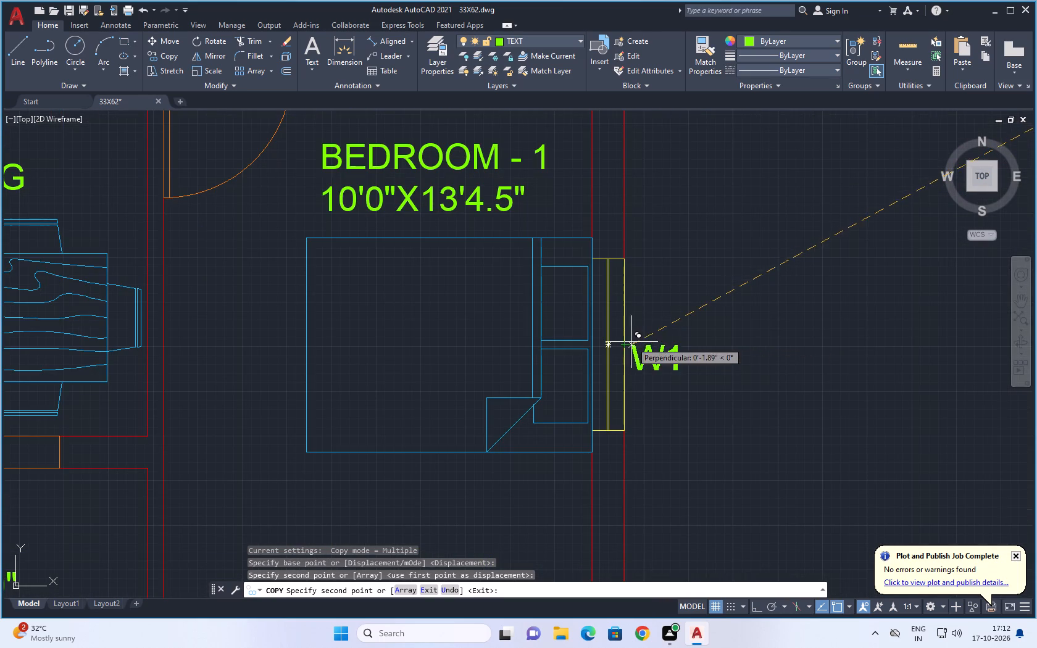
scroll(631, 342, "up", 3)
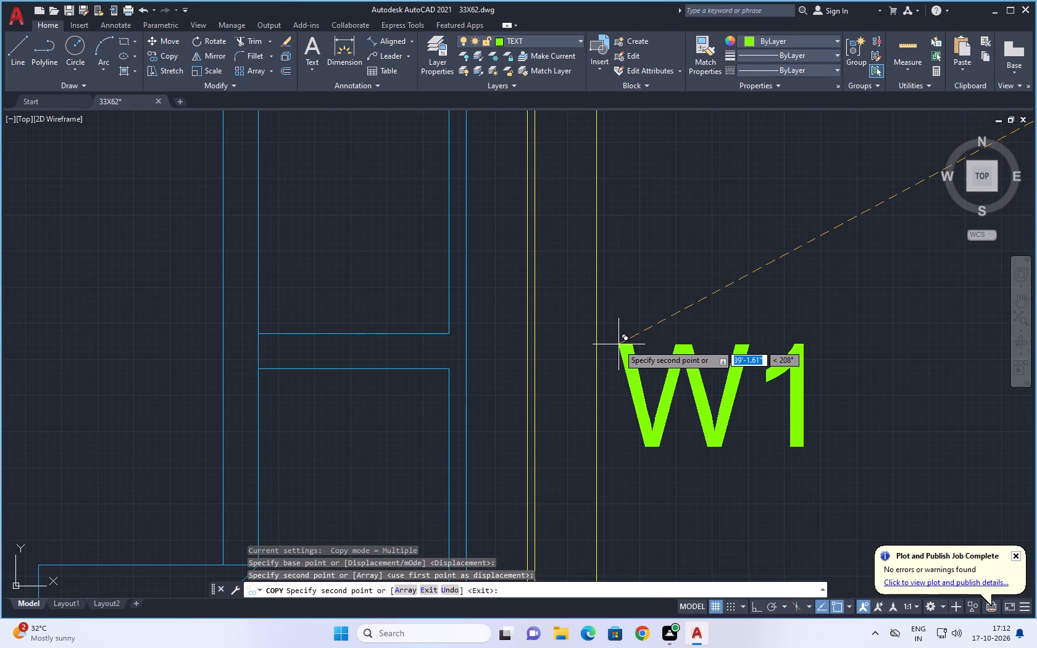
left_click(617, 344)
scroll(677, 291, "down", 5)
middle_click_drag(686, 223, 684, 246)
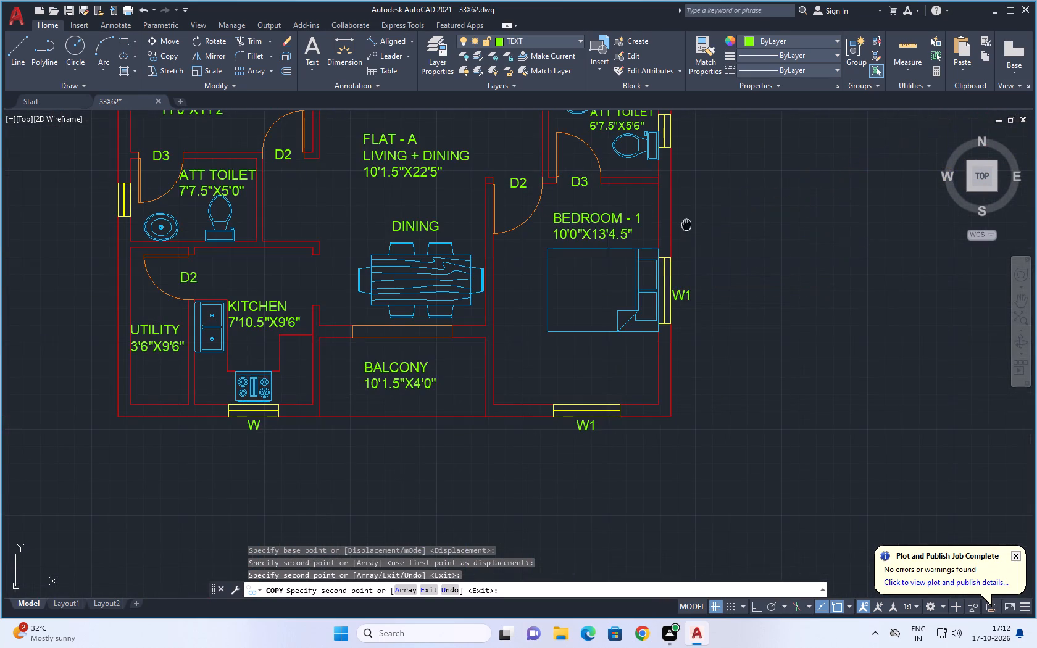
middle_click_drag(684, 246, 619, 597)
scroll(613, 342, "up", 3)
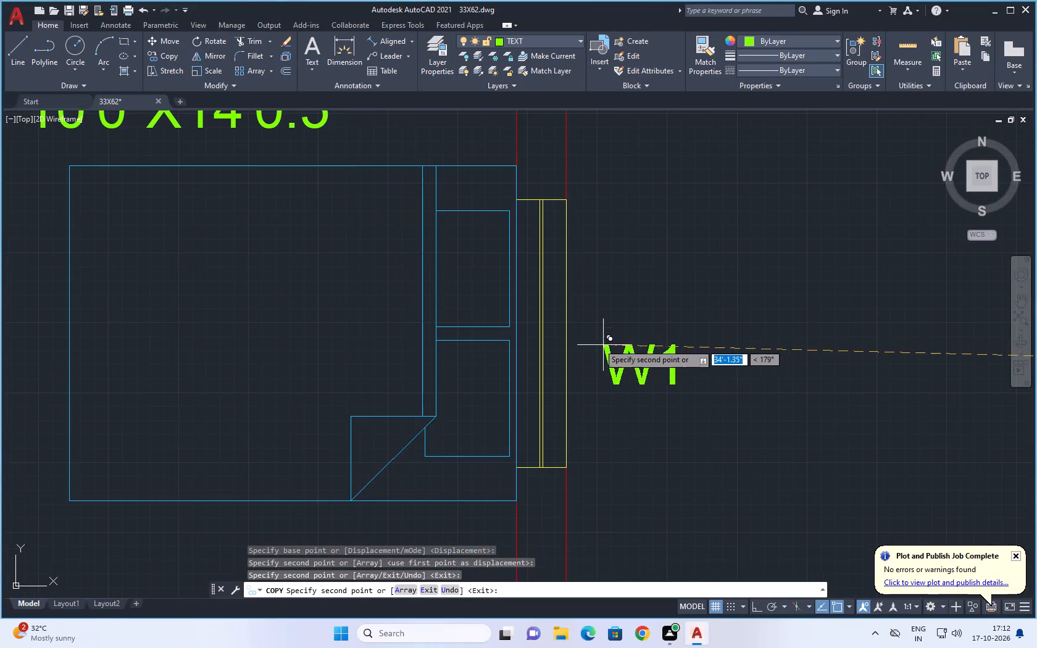
scroll(581, 328, "up", 2)
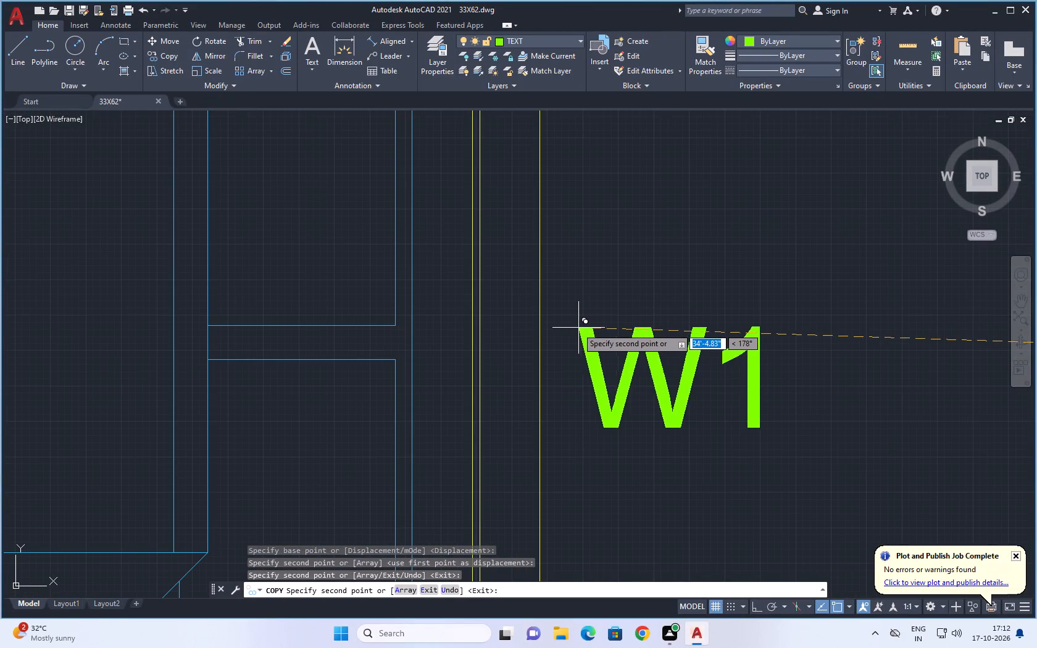
left_click(572, 330)
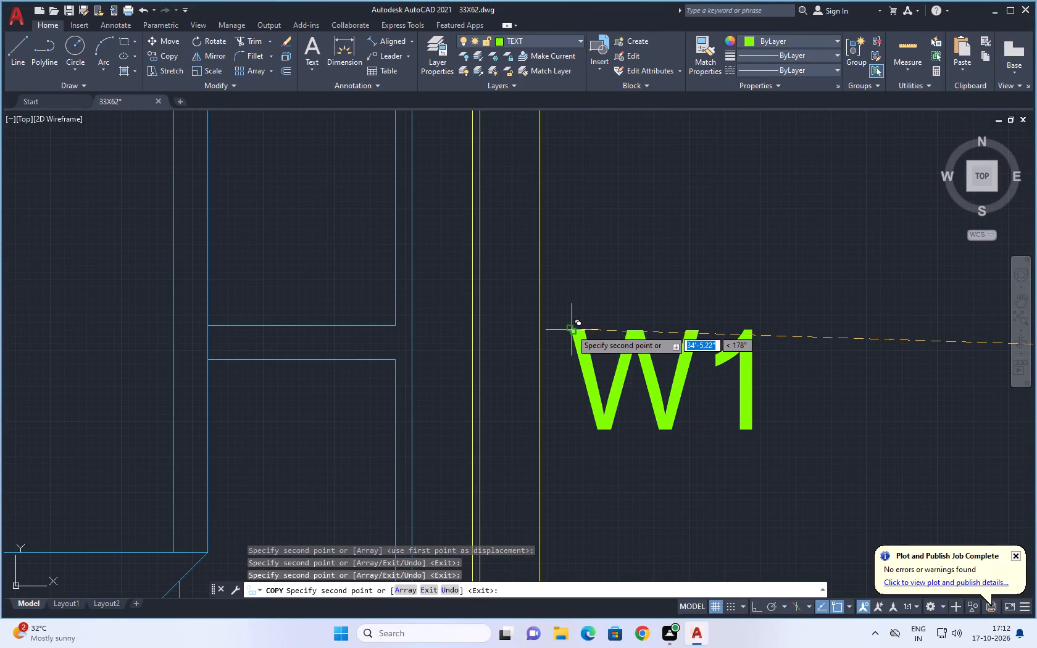
Place W1 copies just outside the east and north windows of Flat B's Bedroom-1.
scroll(650, 282, "down", 6)
middle_click_drag(680, 222, 666, 433)
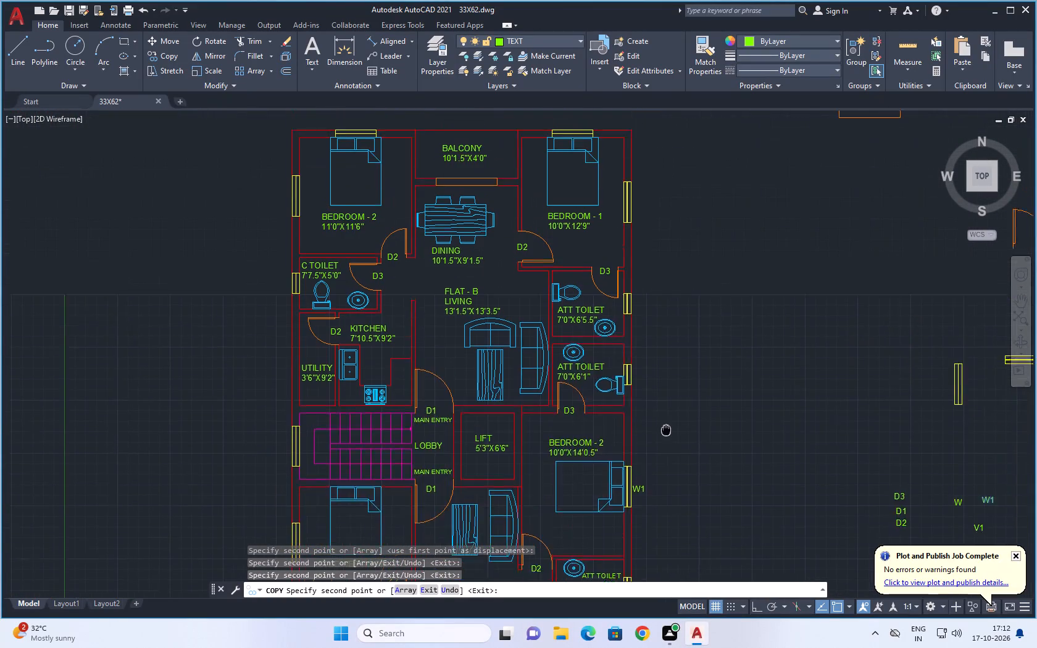
middle_click_drag(666, 433, 664, 543)
scroll(637, 326, "up", 2)
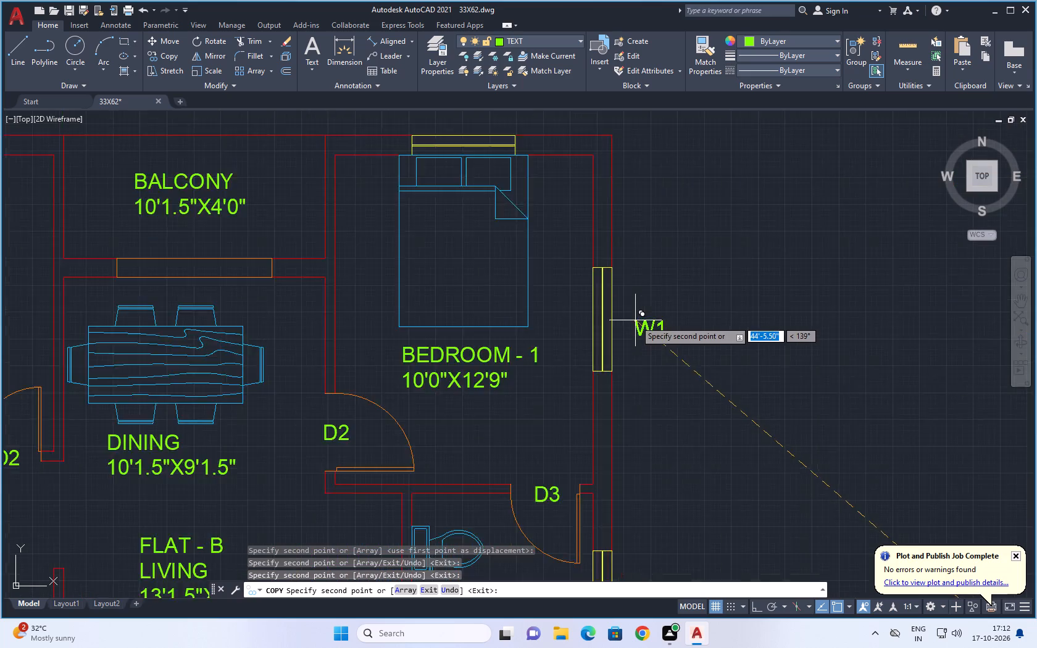
scroll(635, 320, "up", 2)
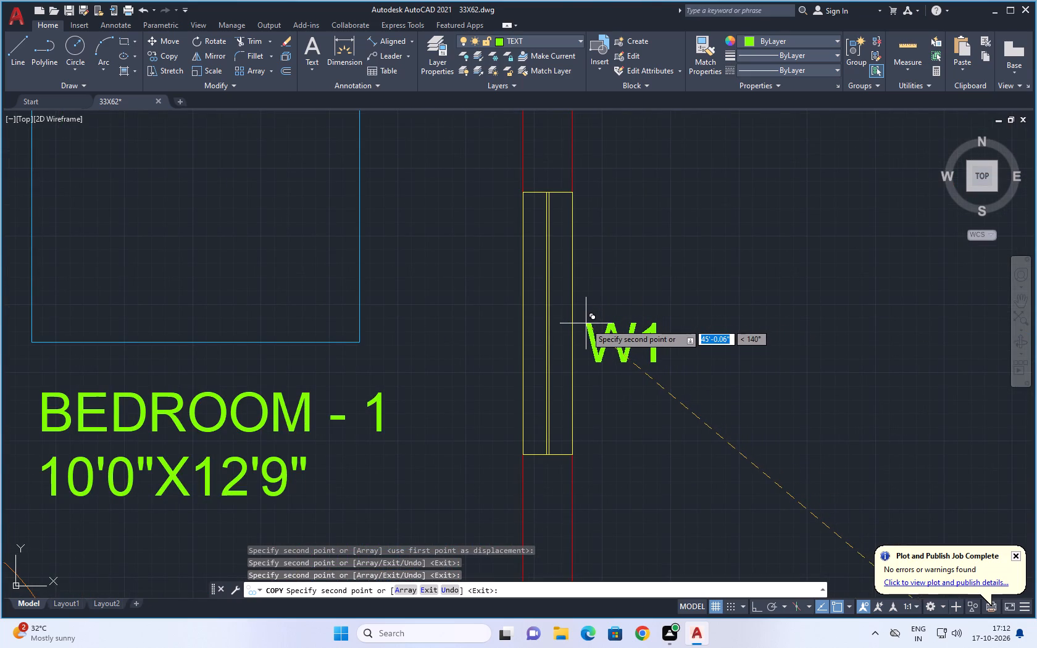
left_click(588, 319)
scroll(656, 267, "down", 3)
middle_click_drag(668, 230, 672, 285)
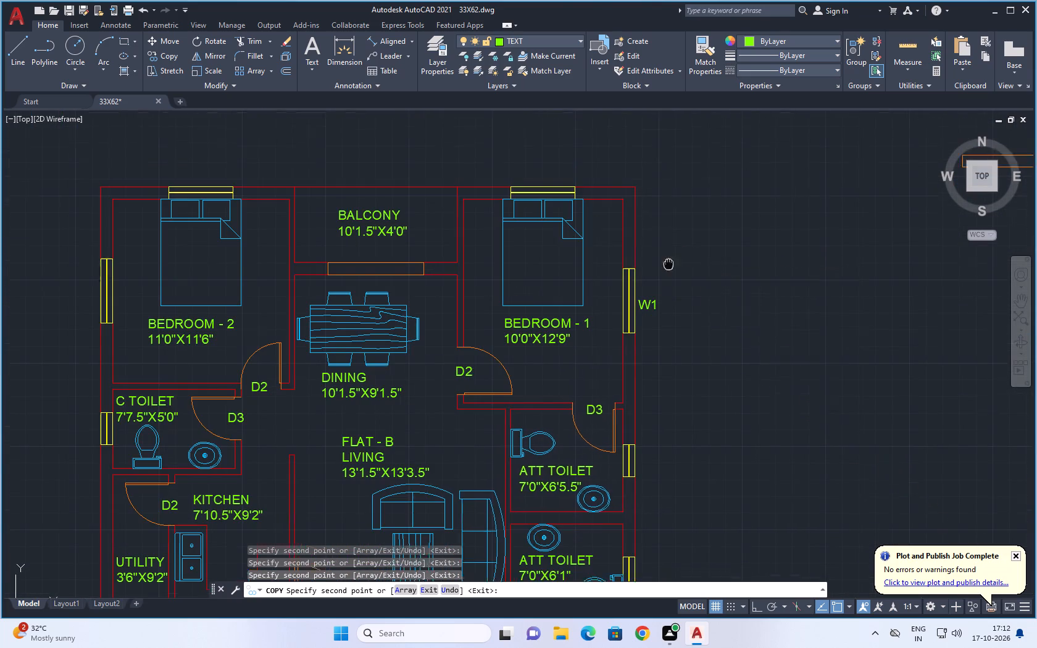
middle_click_drag(672, 285, 744, 458)
scroll(620, 388, "up", 3)
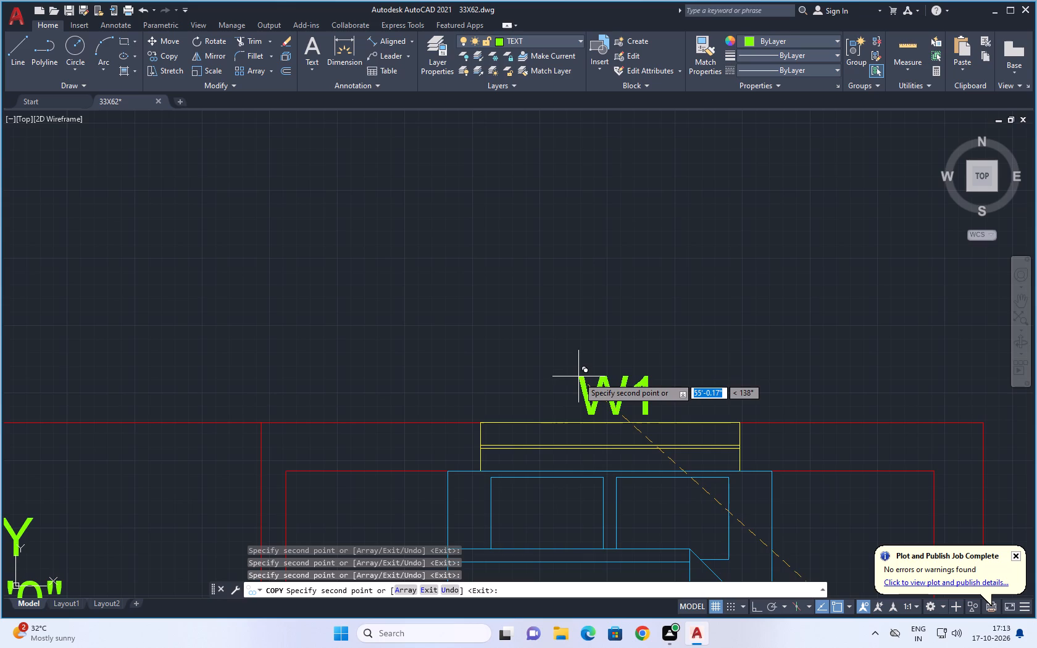
left_click(578, 377)
Place W1 copies just outside the north and west windows of Flat B's Bedroom-2.
scroll(463, 360, "down", 3)
middle_click_drag(441, 360, 828, 357)
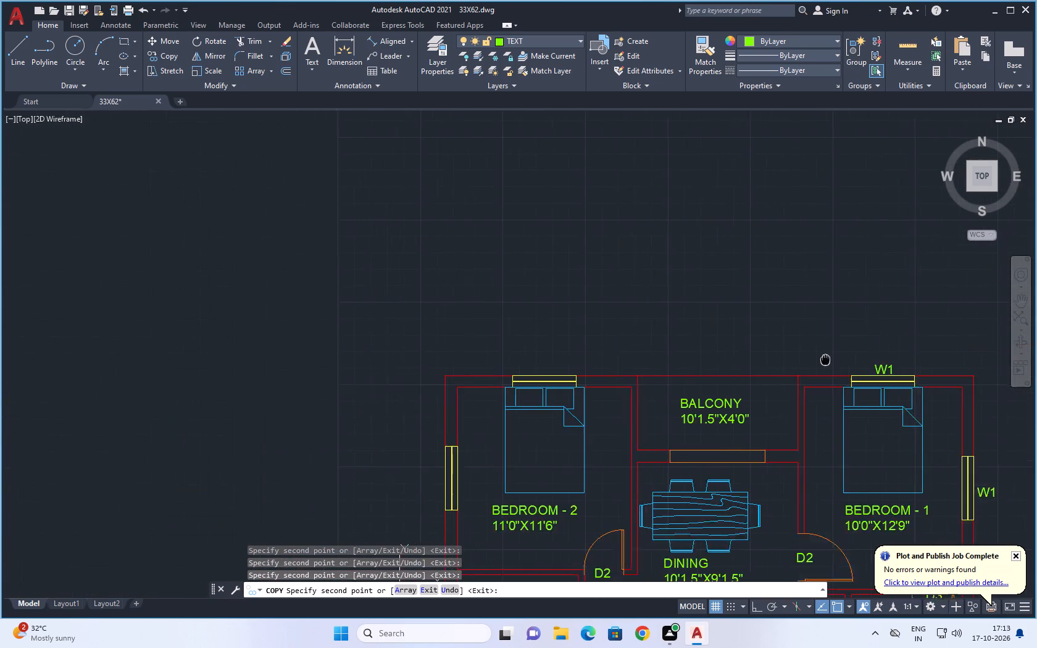
middle_click_drag(828, 357, 917, 335)
scroll(627, 336, "up", 3)
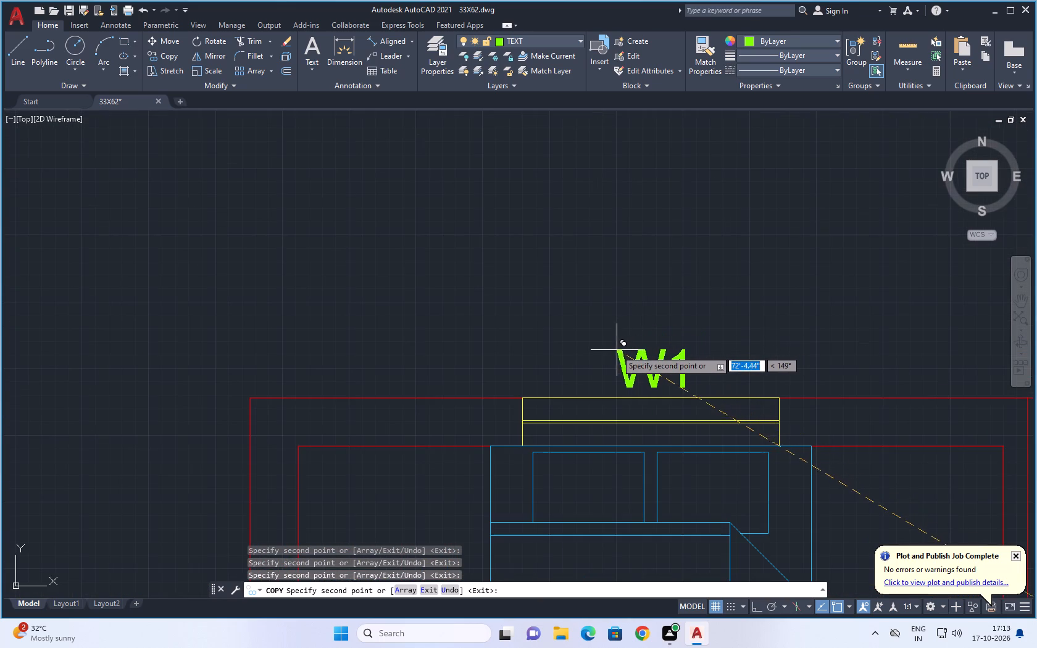
left_click(610, 352)
scroll(487, 402, "down", 2)
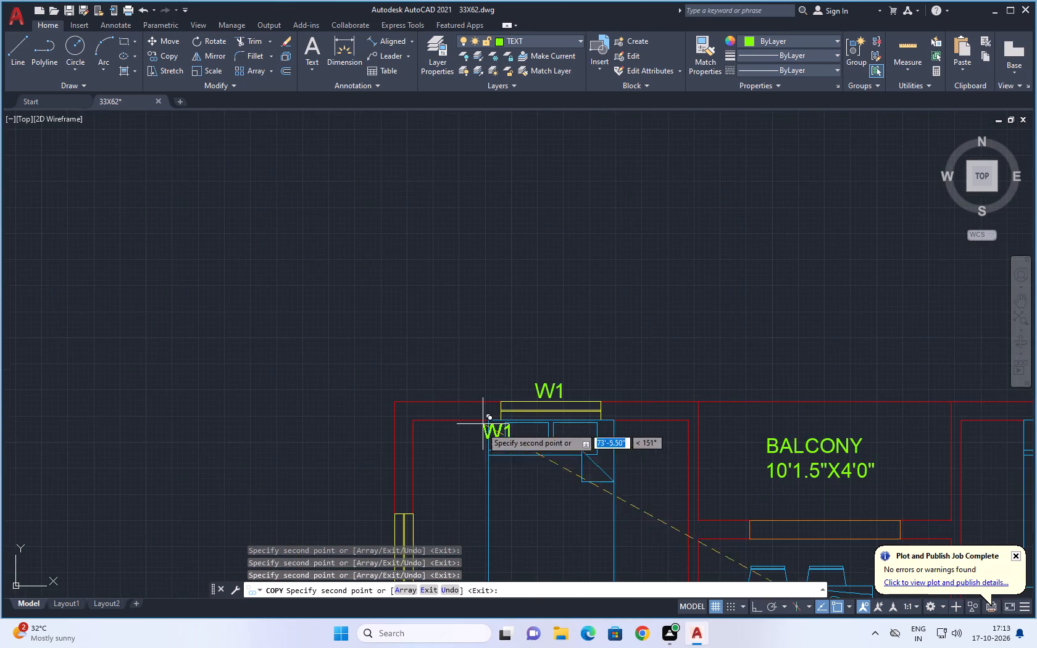
middle_click_drag(480, 439, 668, 235)
scroll(670, 242, "up", 1)
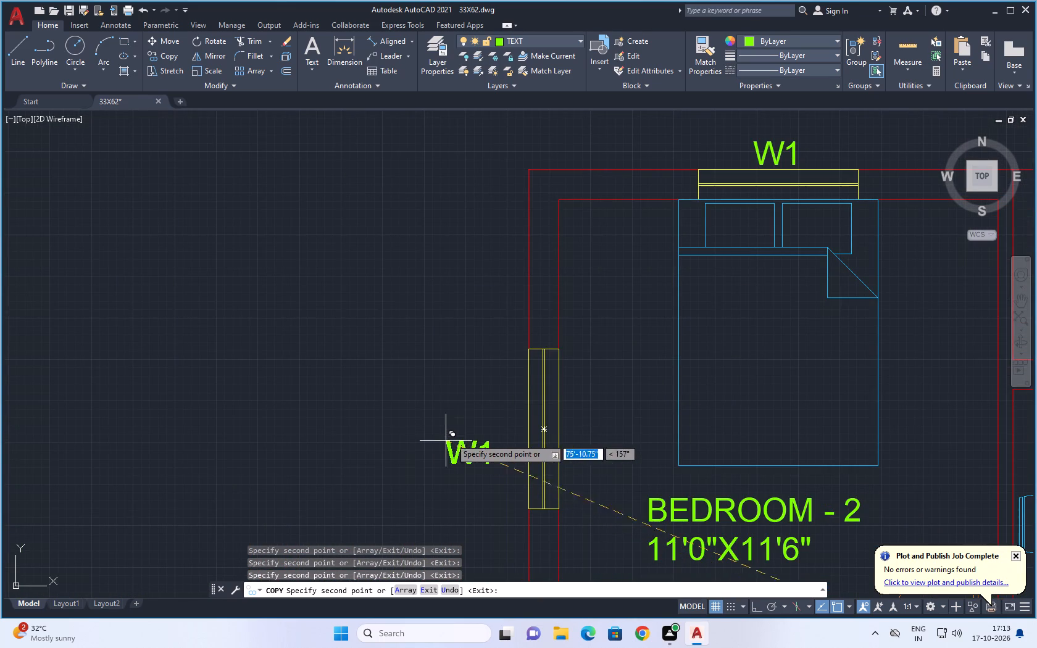
scroll(473, 420, "up", 2)
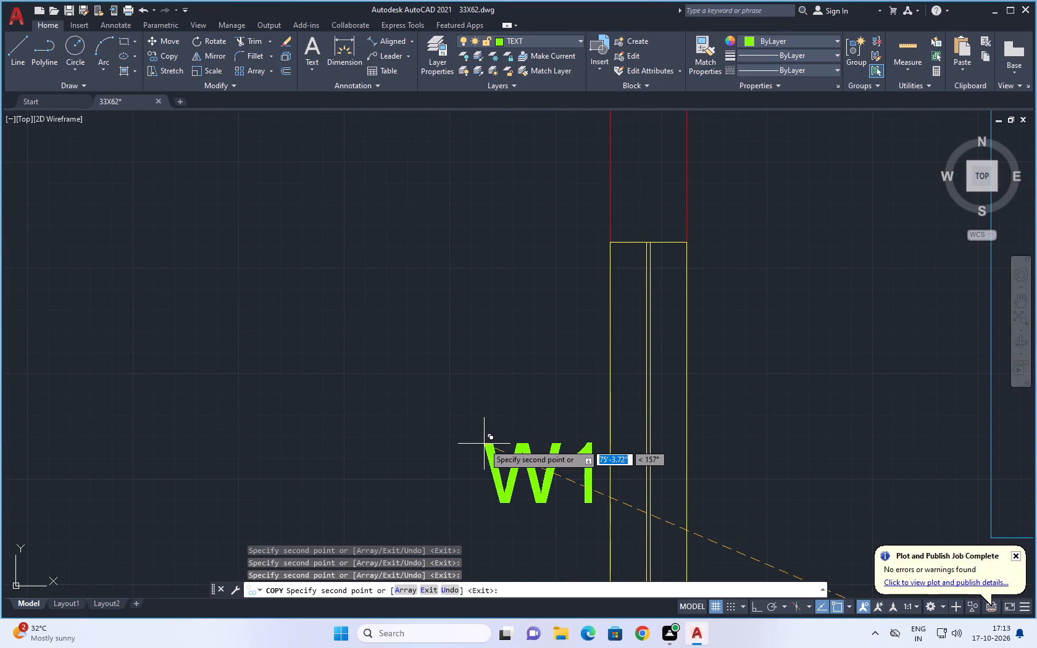
left_click(484, 444)
Place a W1 copy just outside the west window of Flat A's Study/Bedroom-3 and end the copying.
scroll(482, 447, "down", 5)
middle_click_drag(465, 510, 479, 415)
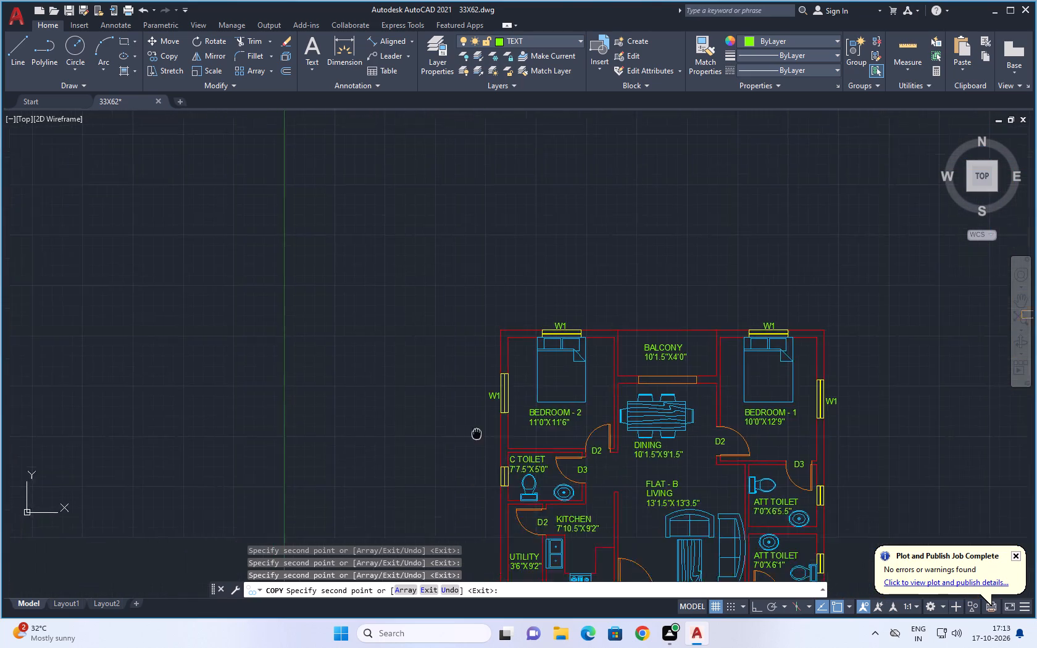
middle_click_drag(479, 415, 507, 280)
scroll(478, 478, "down", 1)
middle_click_drag(481, 467, 489, 338)
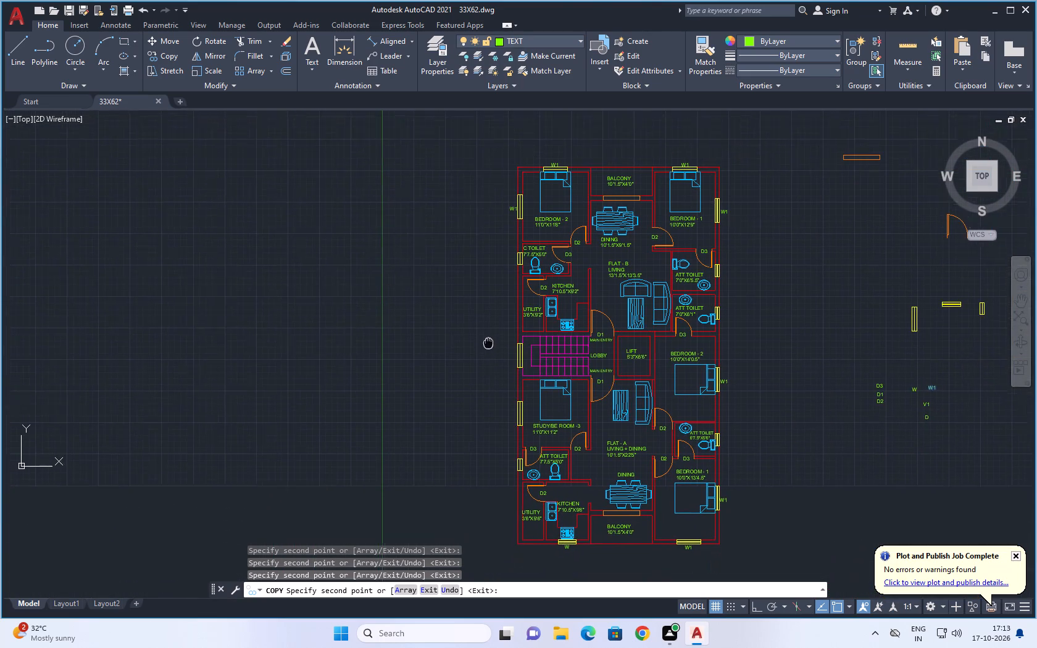
middle_click_drag(489, 338, 489, 335)
scroll(495, 408, "up", 3)
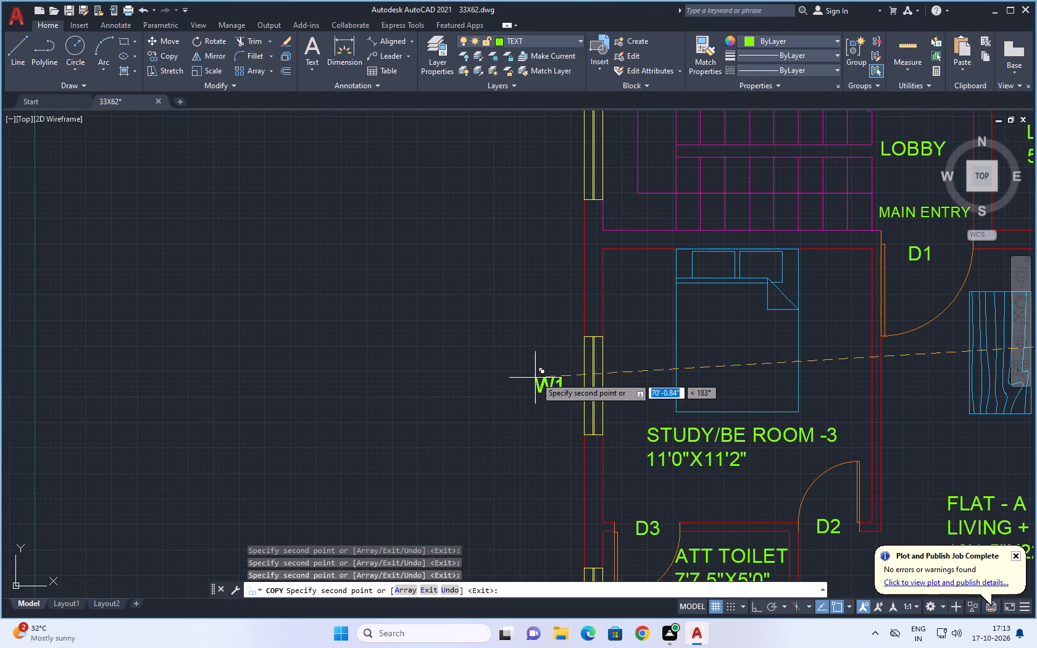
scroll(540, 376, "up", 1)
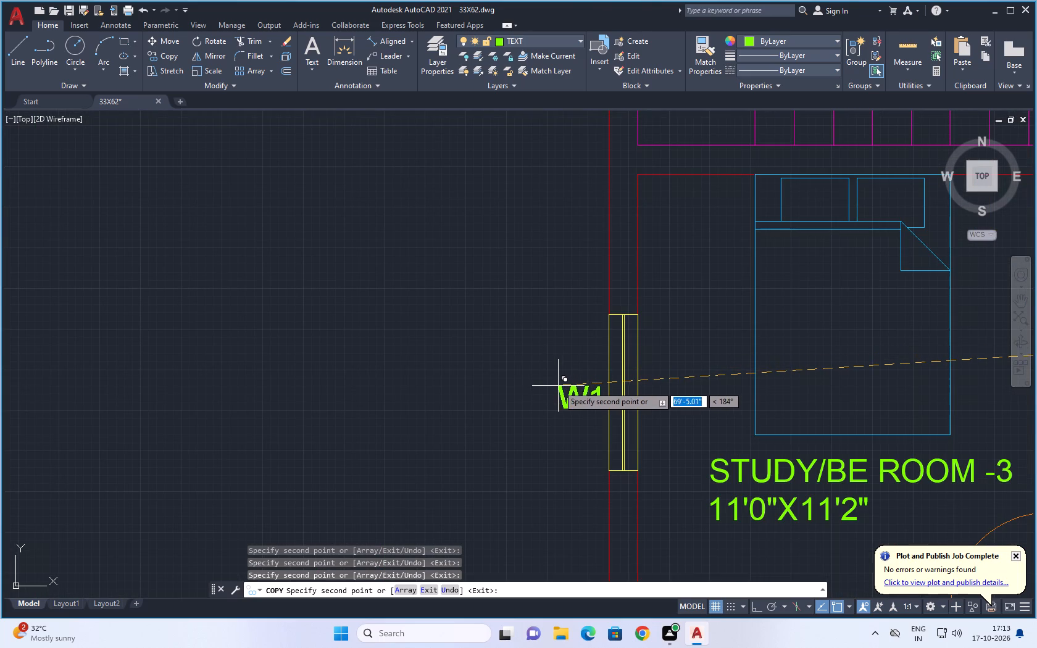
left_click(560, 388)
scroll(525, 410, "down", 3)
middle_click_drag(515, 462, 514, 368)
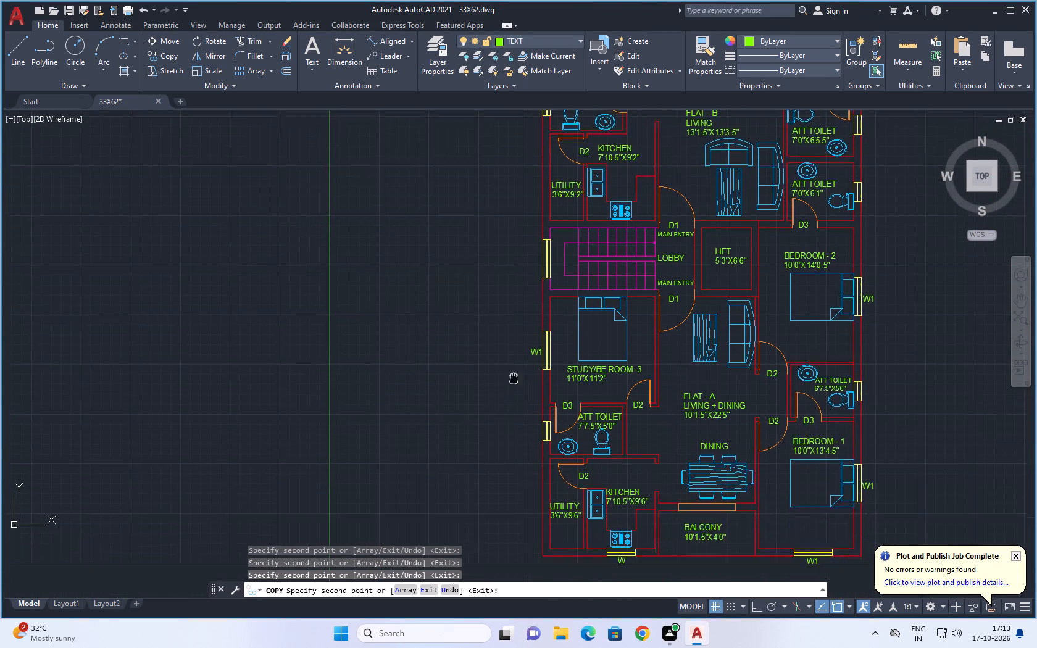
middle_click_drag(514, 368, 513, 309)
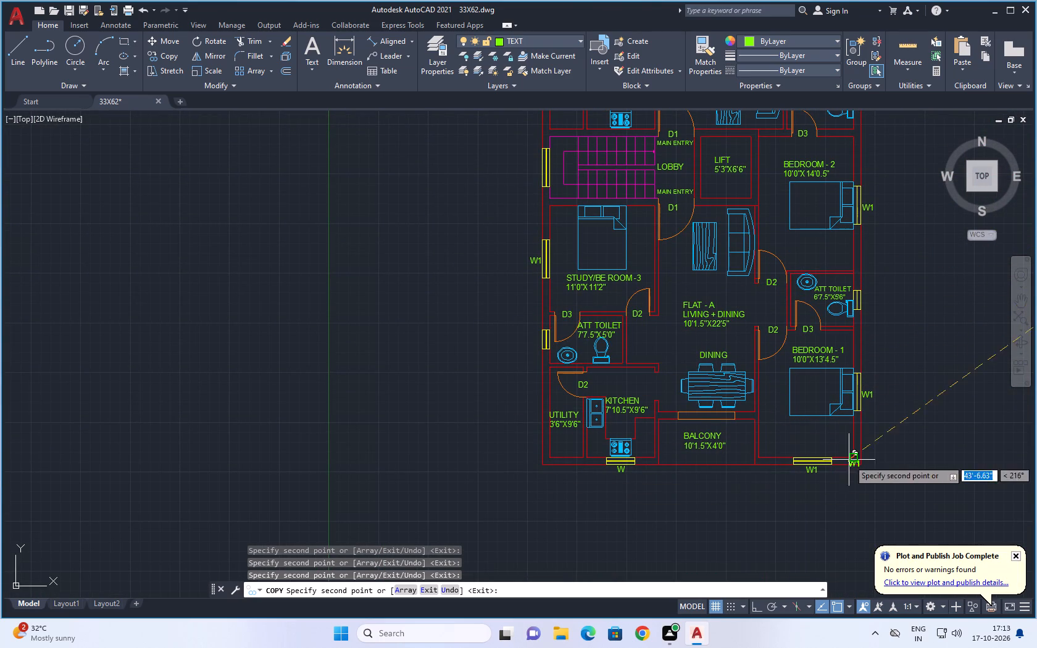
key("Escape")
Copy the spare V1 tag beside the plan to just outside the east ventilator of Flat A's 6'7.5"X5'6" attached toilet.
middle_click_drag(944, 349, 941, 350)
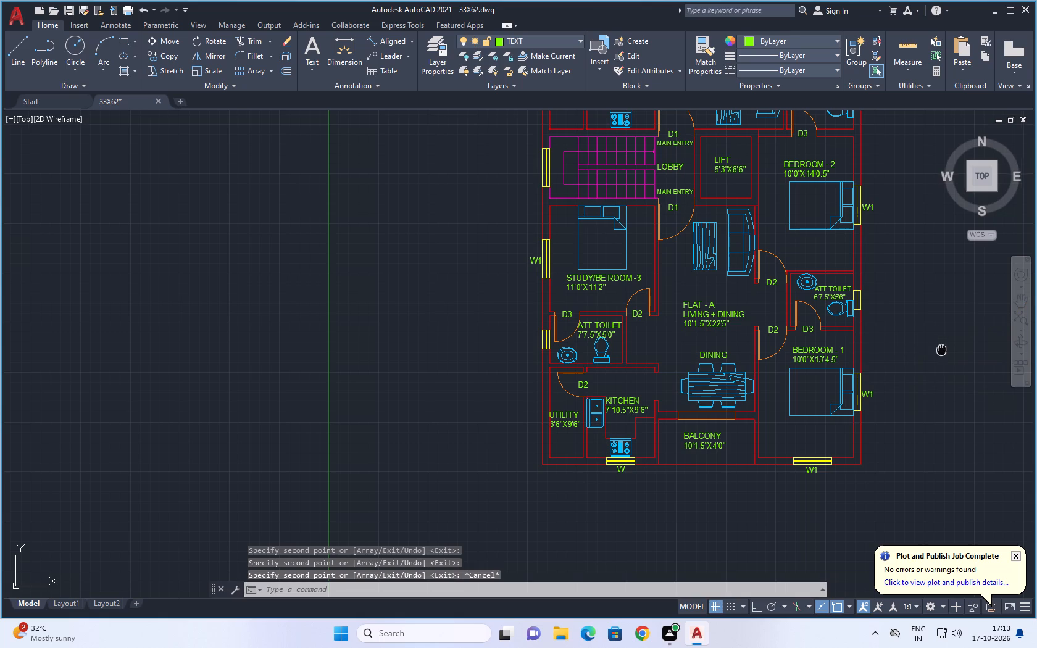
middle_click_drag(941, 350, 702, 449)
middle_click_drag(760, 400, 637, 503)
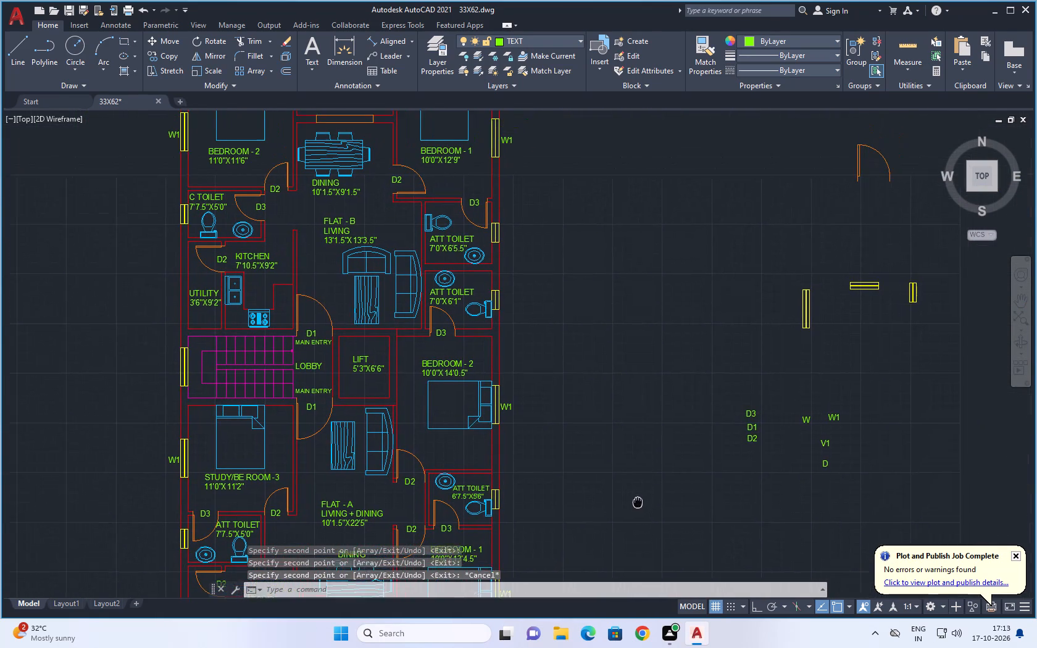
middle_click_drag(637, 503, 635, 507)
middle_click_drag(714, 373, 628, 387)
scroll(754, 445, "up", 1)
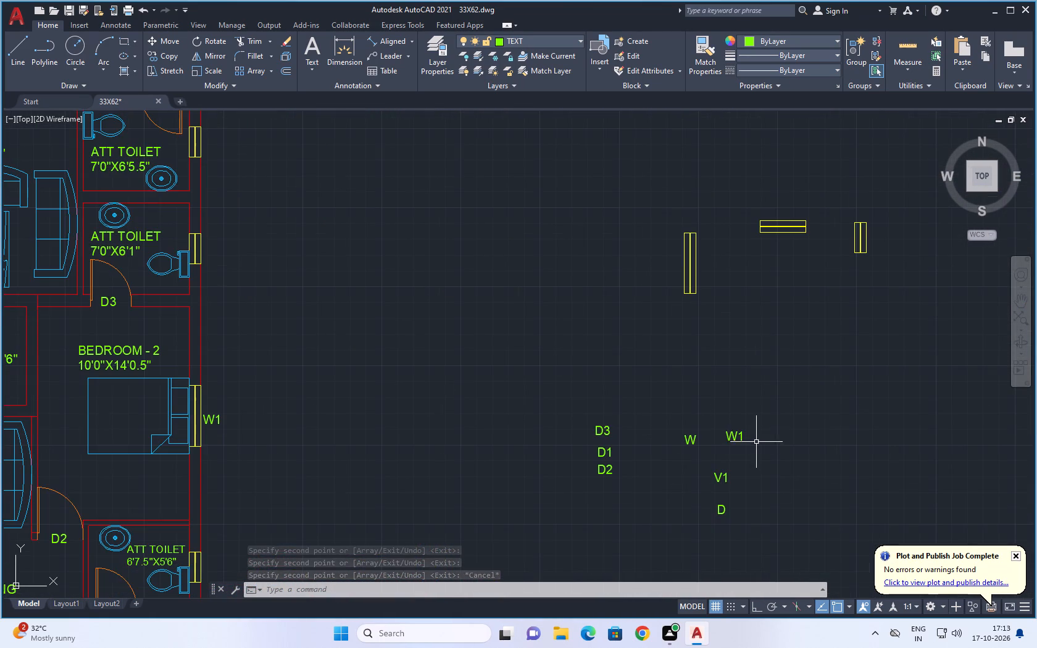
middle_click_drag(759, 451, 786, 375)
scroll(773, 393, "up", 2)
left_click(756, 399)
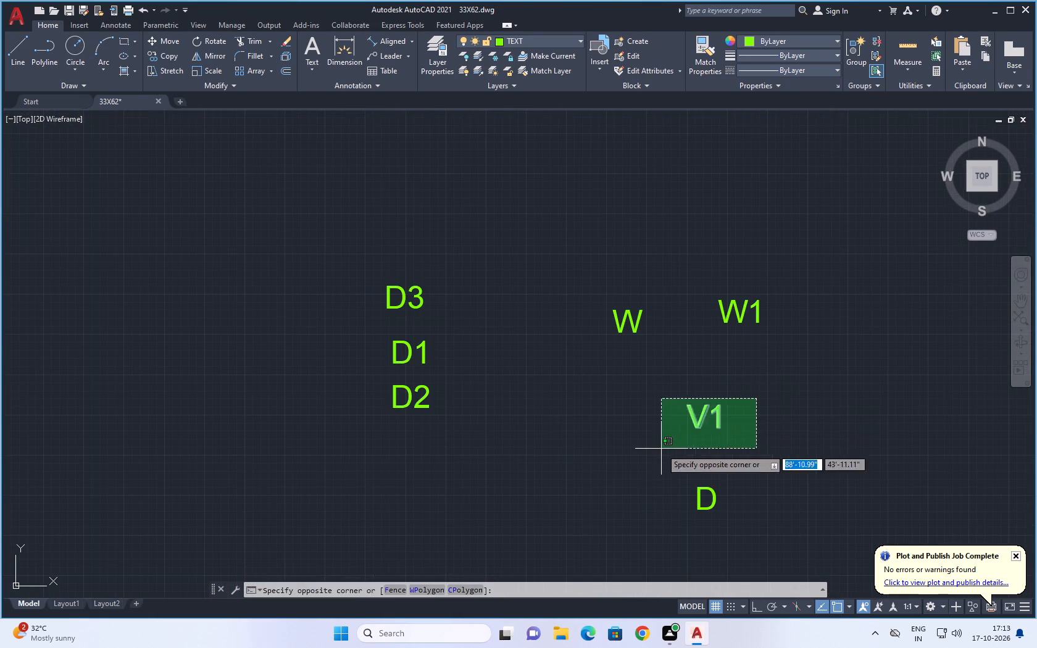
left_click(661, 449)
key("c")
key("o")
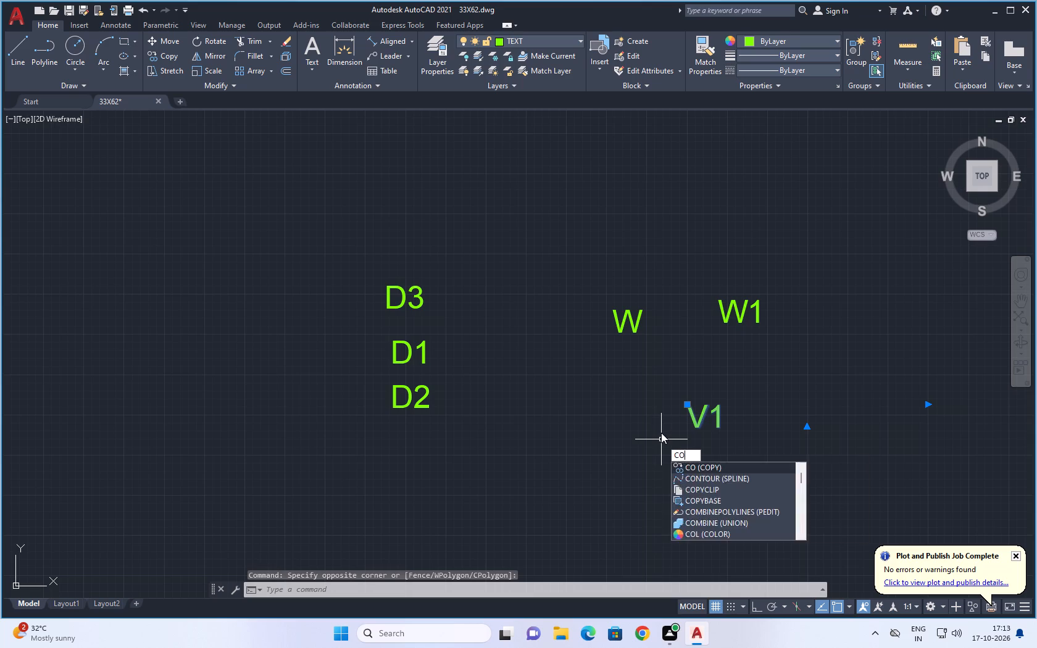
key("space")
left_click(690, 405)
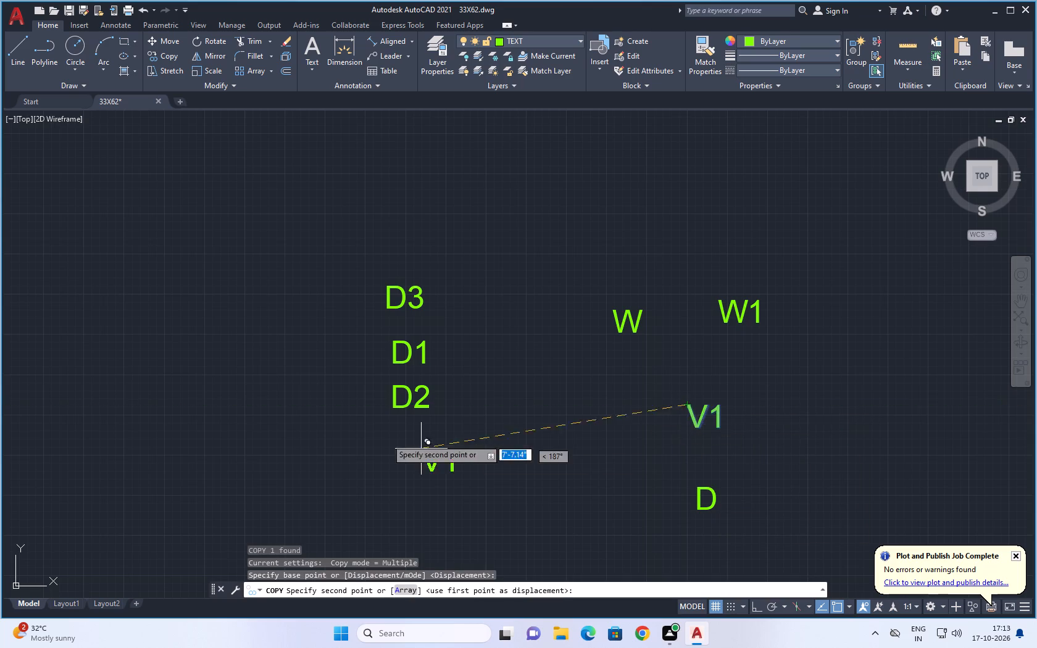
scroll(360, 426, "down", 3)
middle_click_drag(269, 454, 624, 348)
scroll(277, 453, "down", 1)
scroll(556, 365, "up", 3)
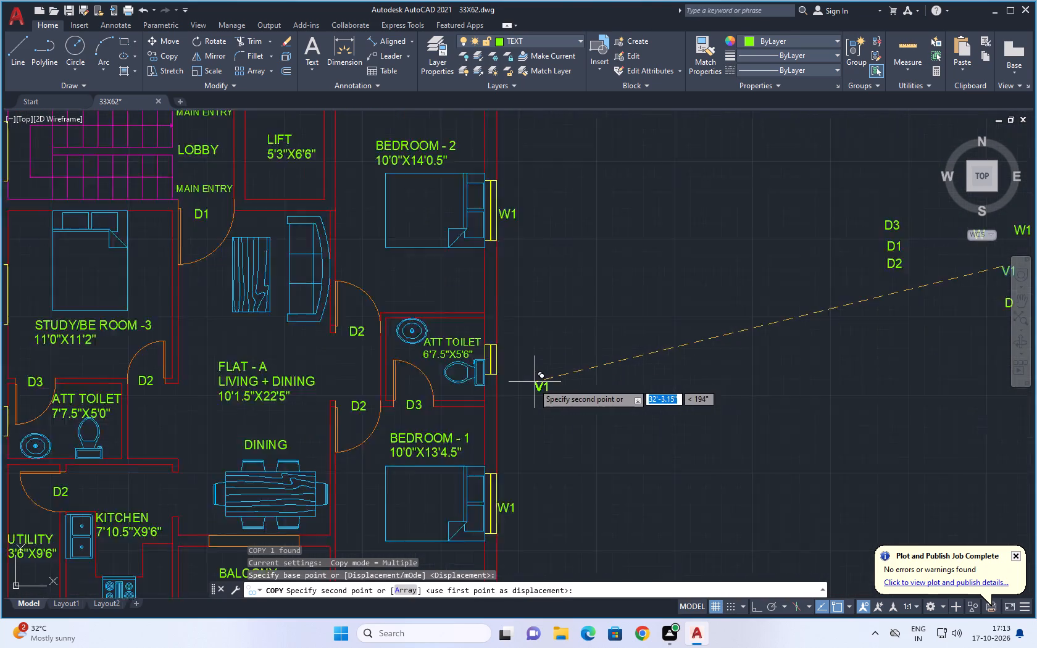
middle_click_drag(548, 383, 781, 397)
scroll(730, 367, "up", 2)
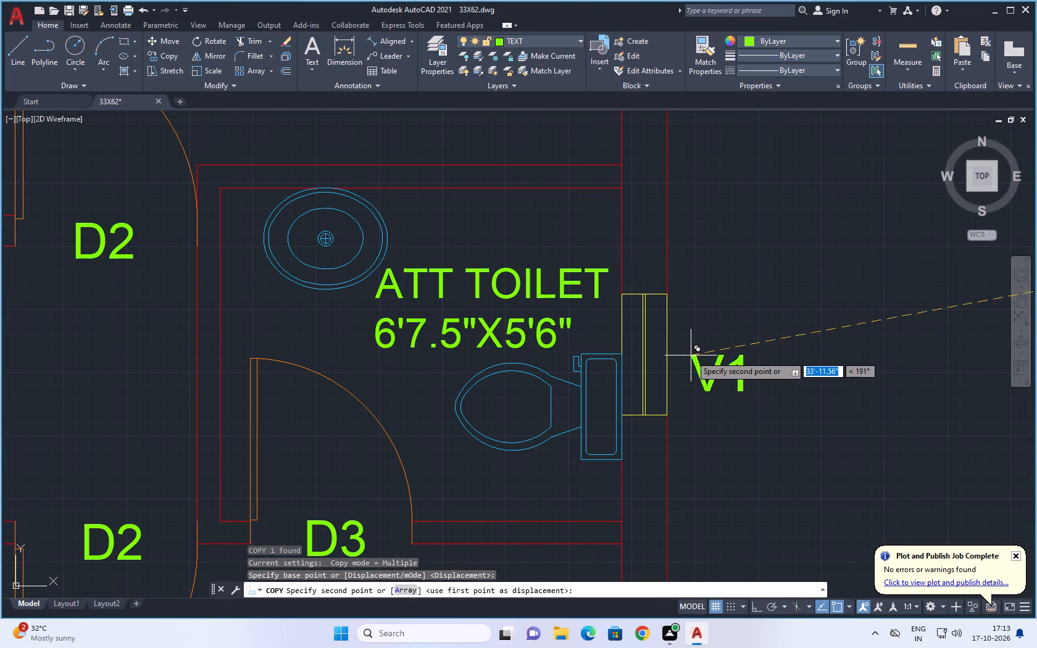
scroll(680, 349, "up", 2)
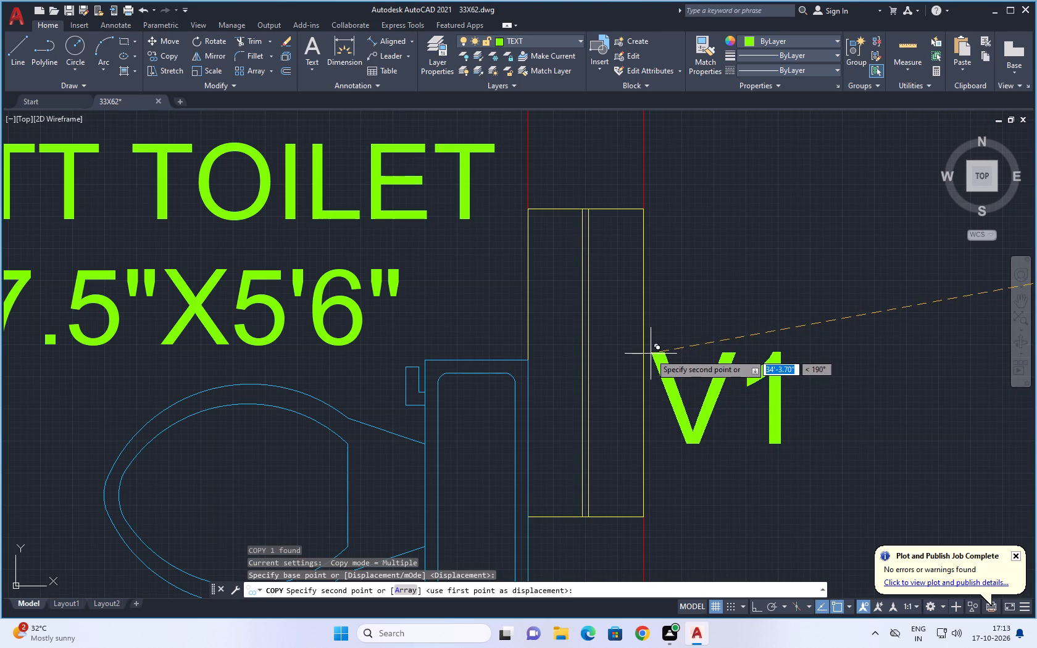
left_click(651, 354)
Place V1 copies just outside the east ventilators of Flat B's 7'0"X6'1" and 7'0"X6'5.5" attached toilets.
scroll(742, 294, "down", 7)
middle_click_drag(745, 259, 736, 434)
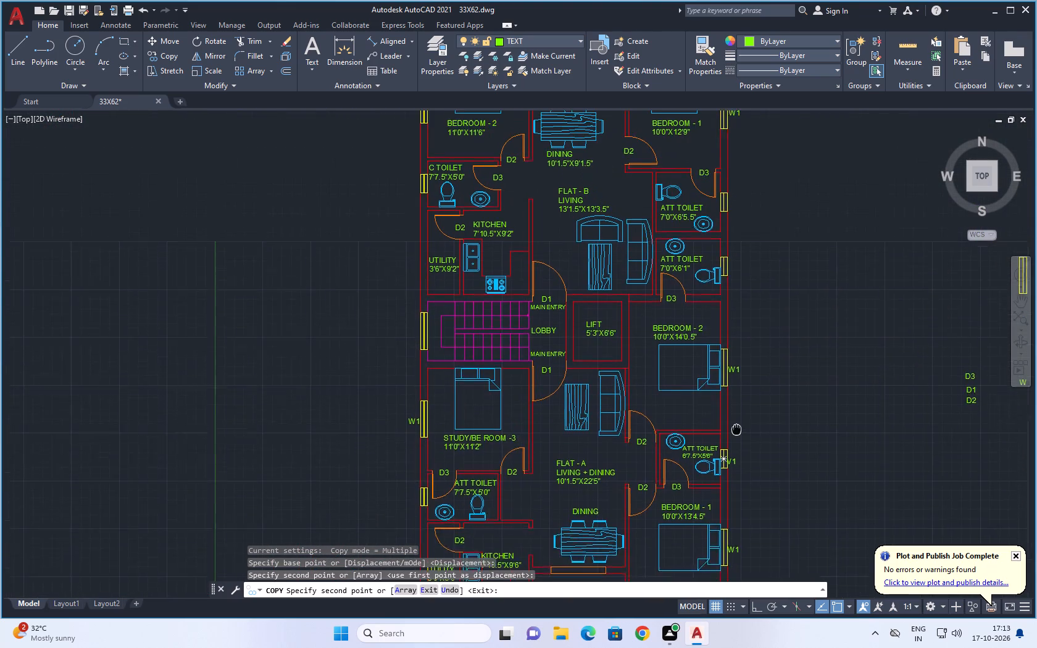
middle_click_drag(736, 434, 719, 546)
scroll(728, 375, "up", 4)
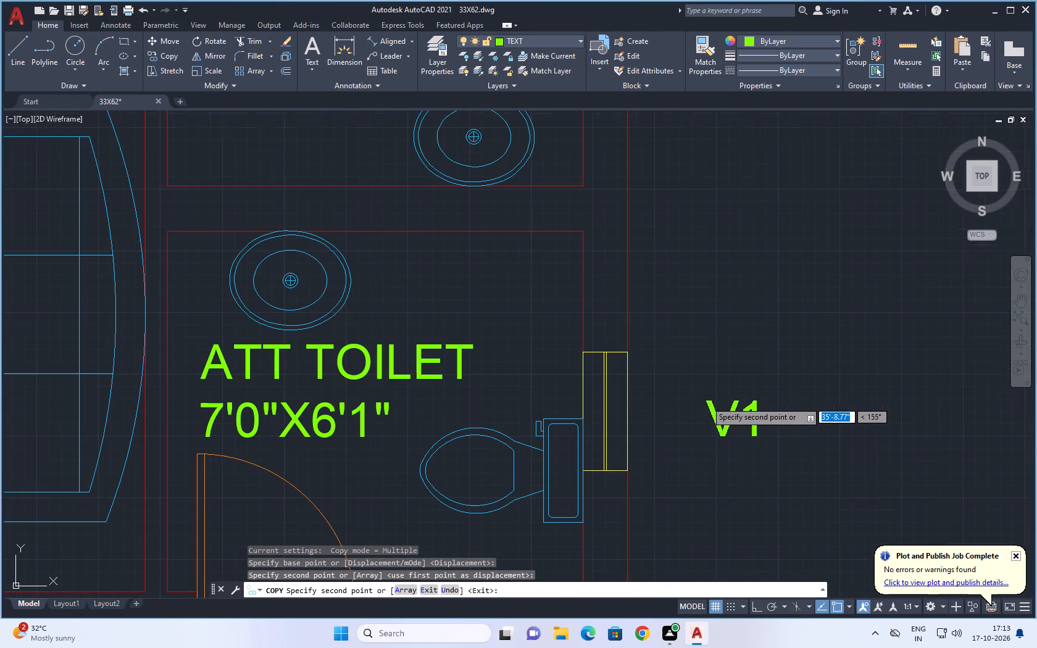
left_click(632, 402)
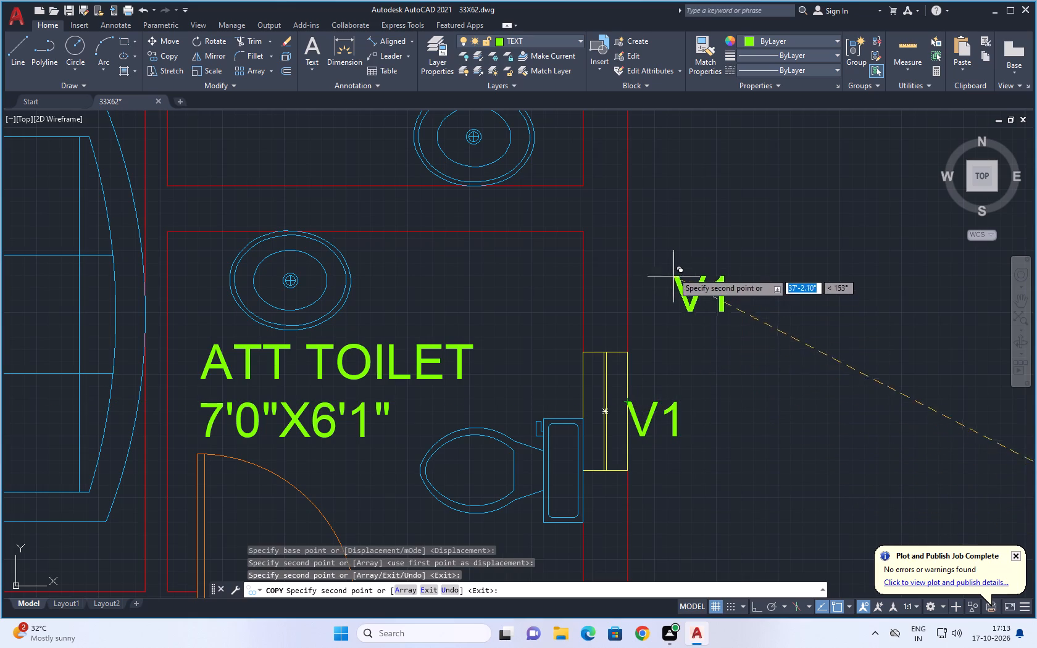
middle_click_drag(672, 270, 698, 603)
scroll(672, 270, "down", 1)
scroll(663, 410, "up", 1)
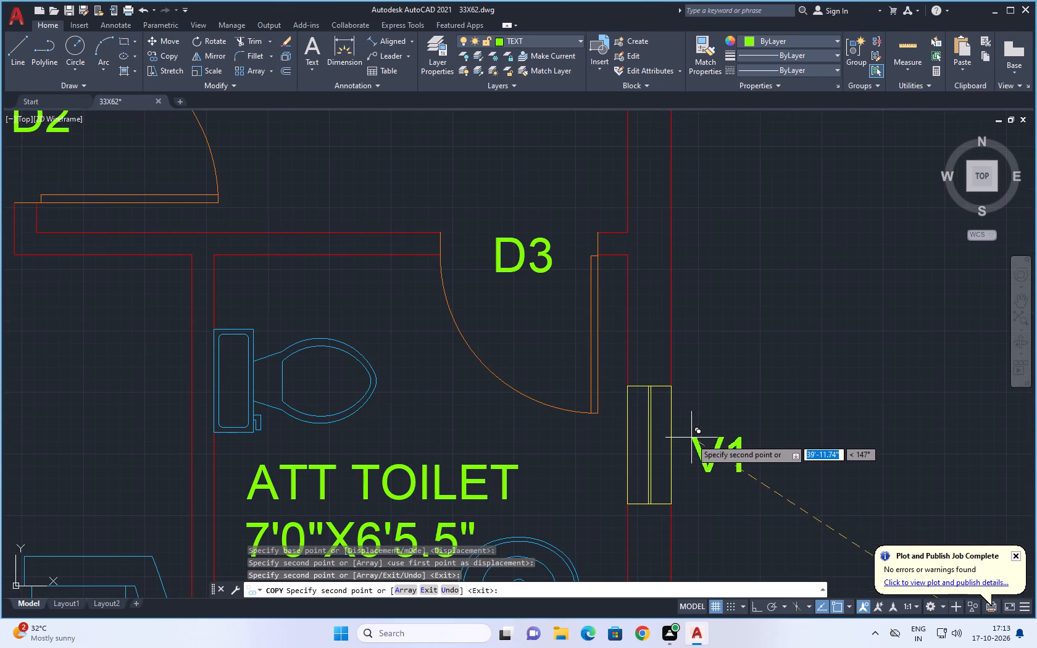
left_click(681, 447)
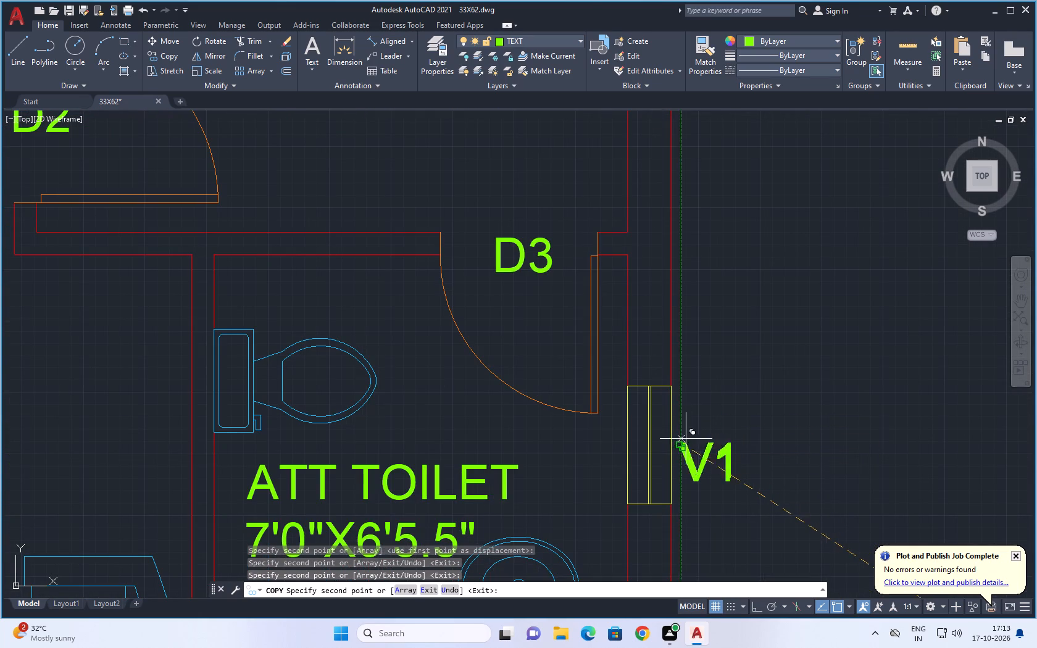
Place a V1 copy just outside the west ventilator of Flat B's C Toilet.
scroll(722, 372, "down", 4)
scroll(528, 469, "down", 2)
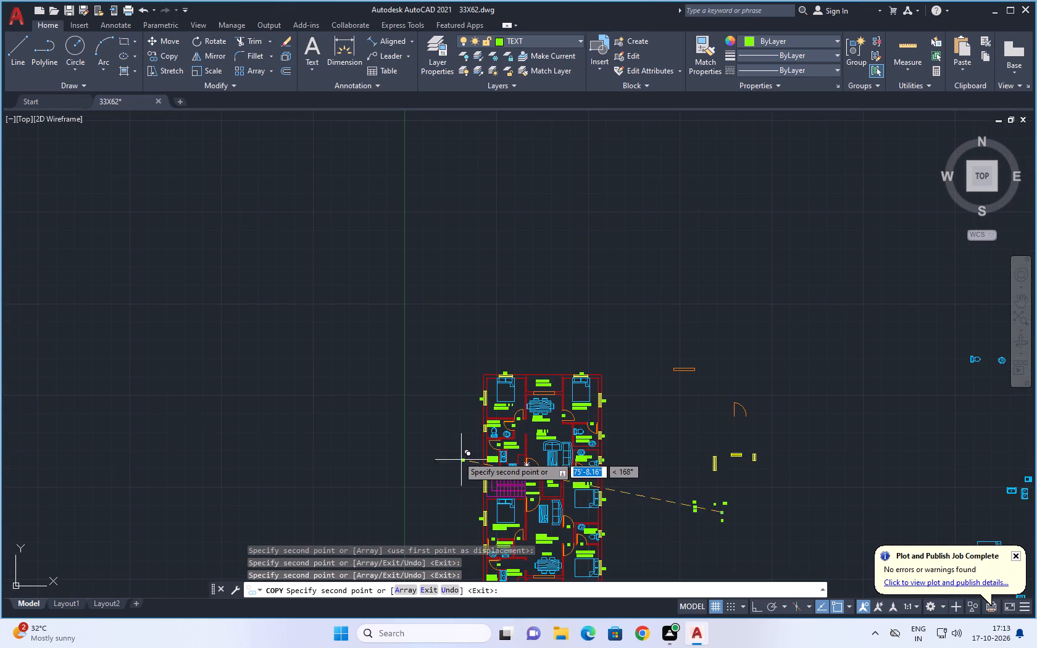
middle_click_drag(457, 454, 733, 444)
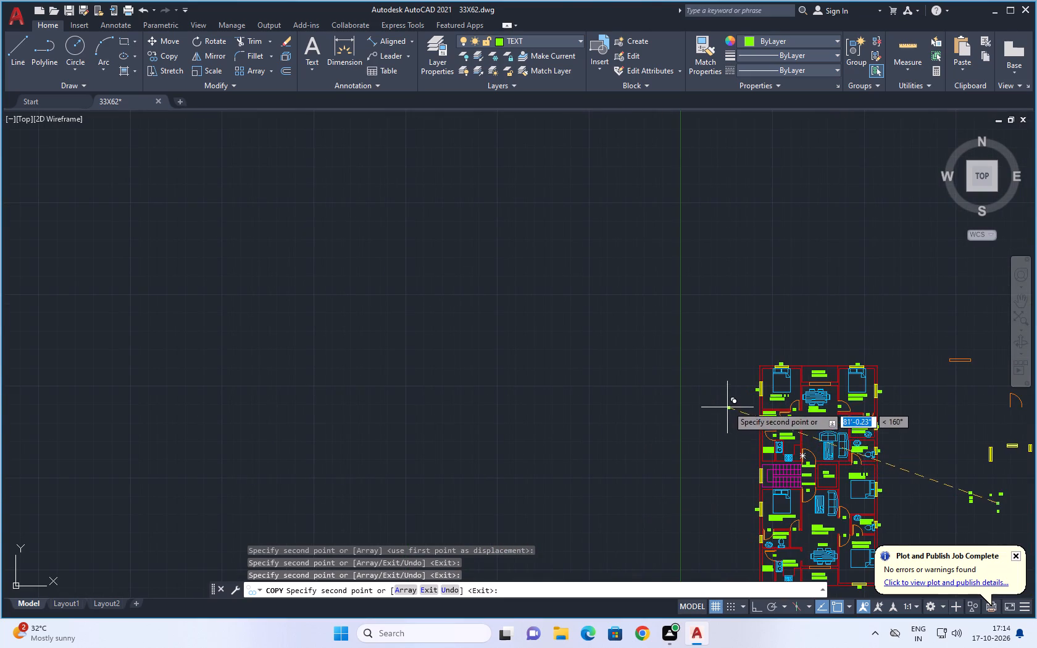
scroll(738, 457, "up", 3)
middle_click_drag(743, 447, 641, 562)
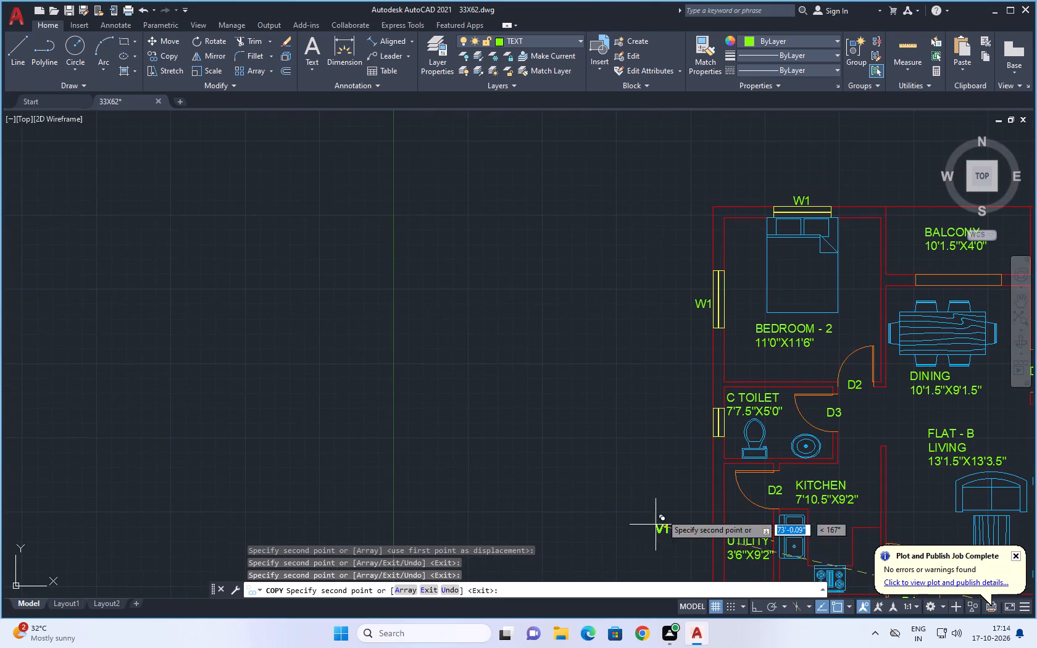
scroll(699, 420, "up", 5)
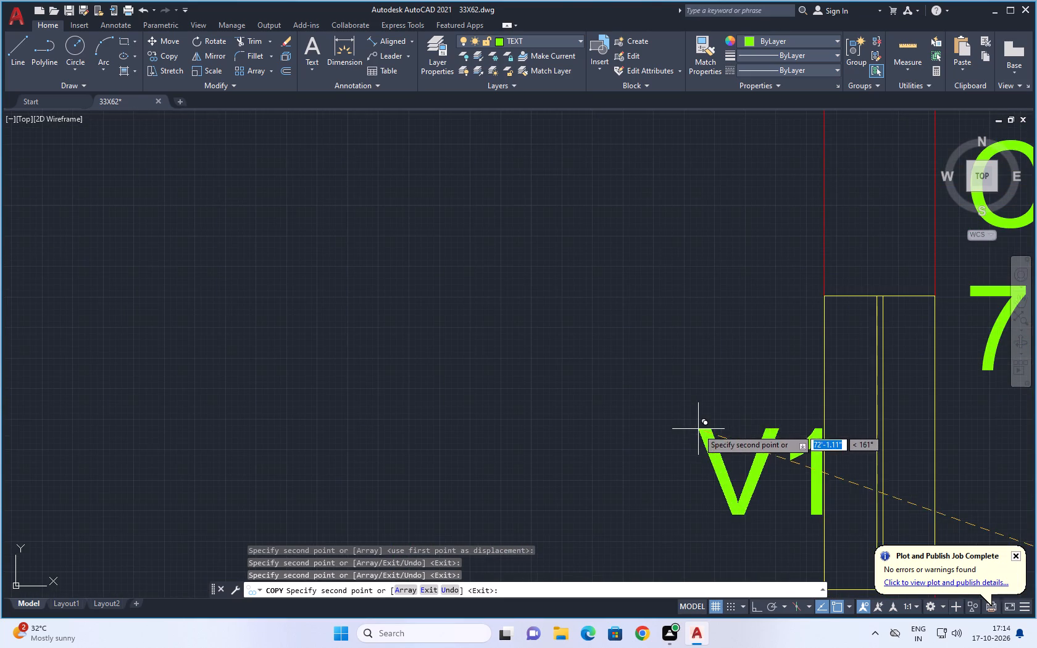
scroll(689, 424, "up", 2)
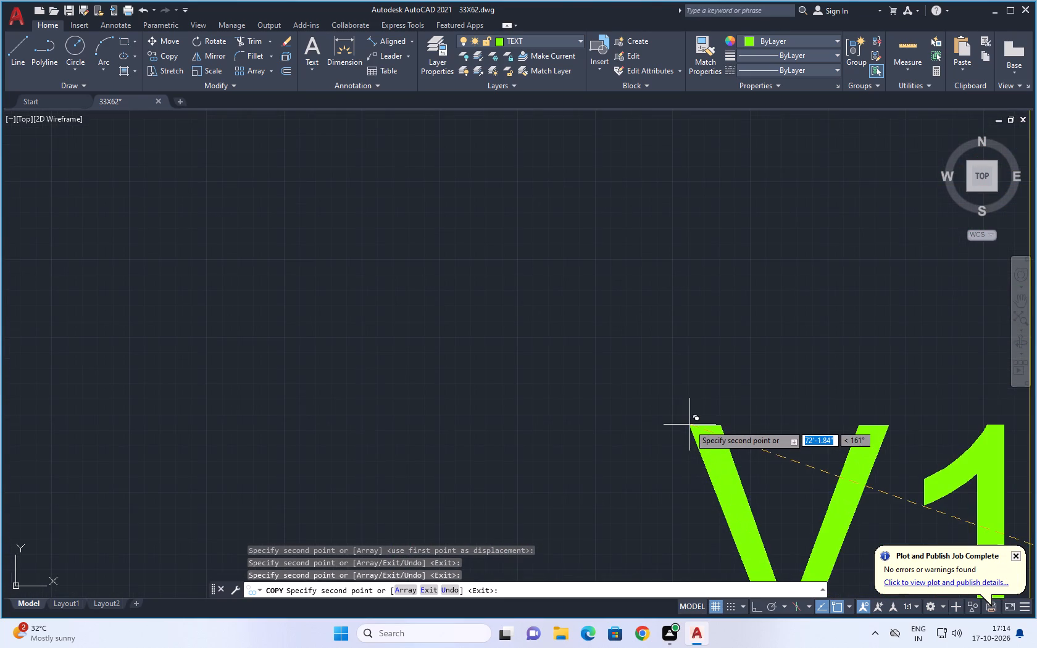
scroll(689, 425, "down", 2)
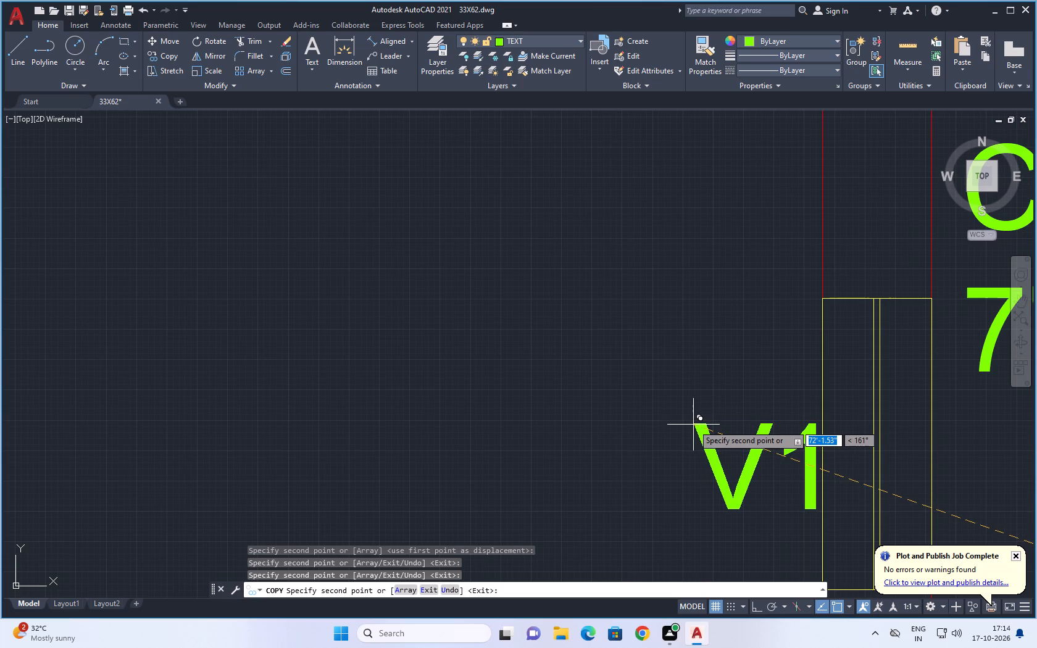
left_click(690, 422)
Place a V1 copy just outside the west ventilator of Flat A's 7'7.5"X5'0" attached toilet and end the copying.
scroll(674, 423, "down", 3)
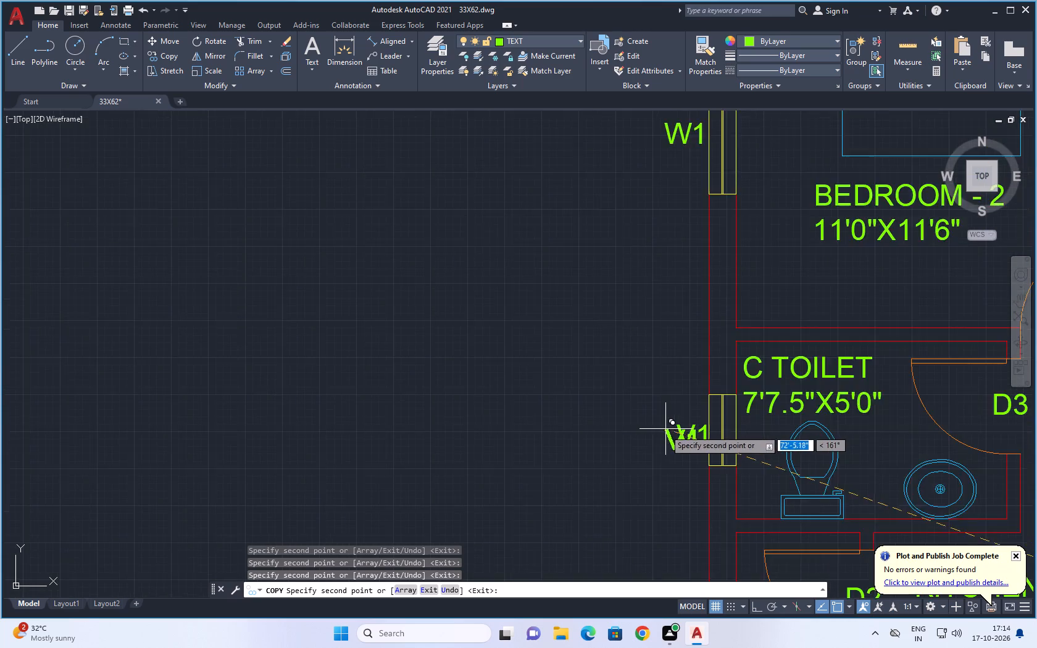
scroll(660, 436, "down", 3)
middle_click_drag(644, 504, 645, 328)
scroll(649, 413, "up", 2)
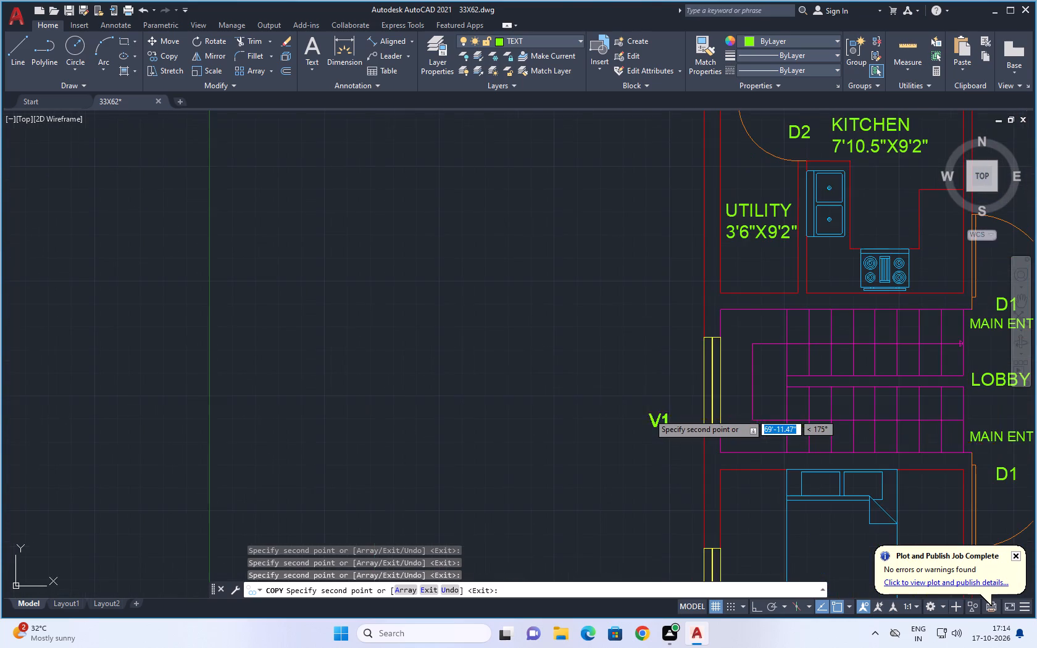
scroll(650, 425, "down", 2)
middle_click_drag(640, 476, 636, 322)
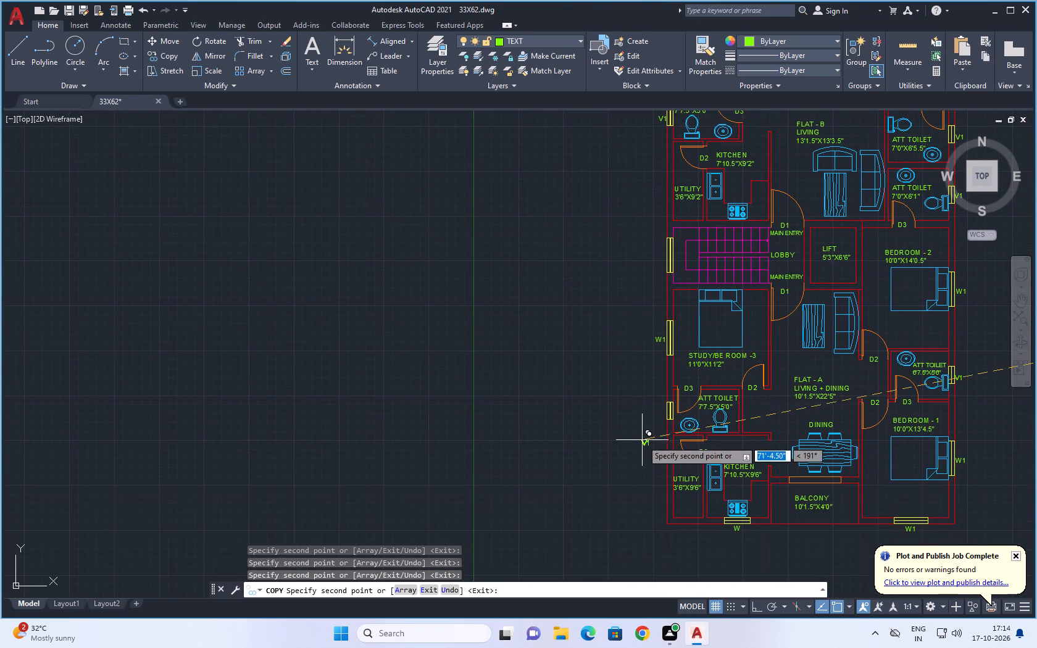
scroll(651, 422, "up", 4)
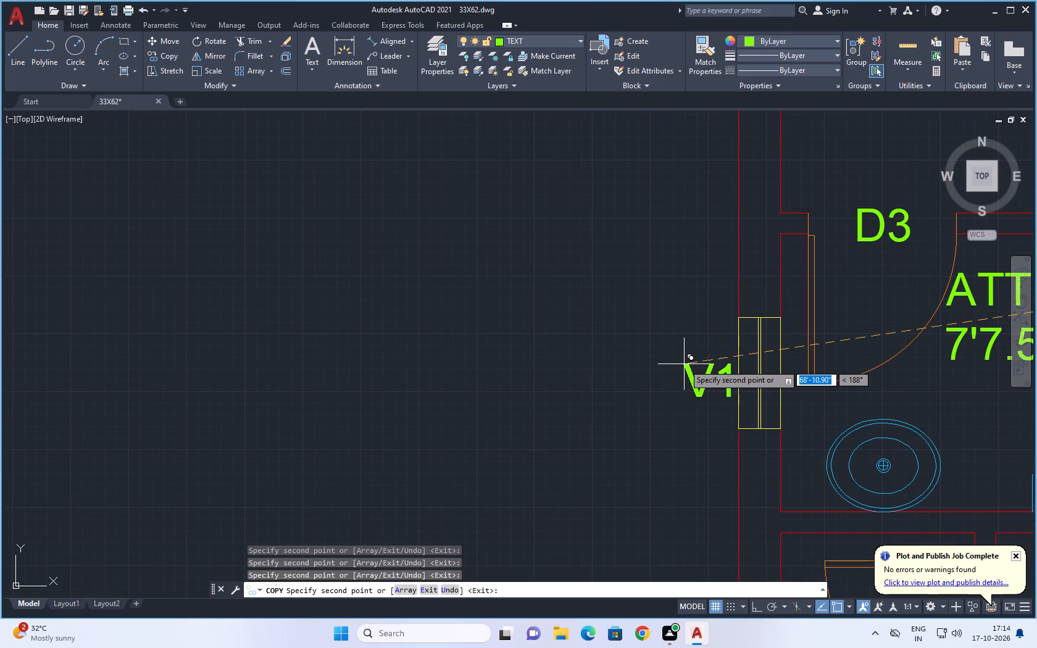
left_click(685, 363)
scroll(647, 381, "down", 5)
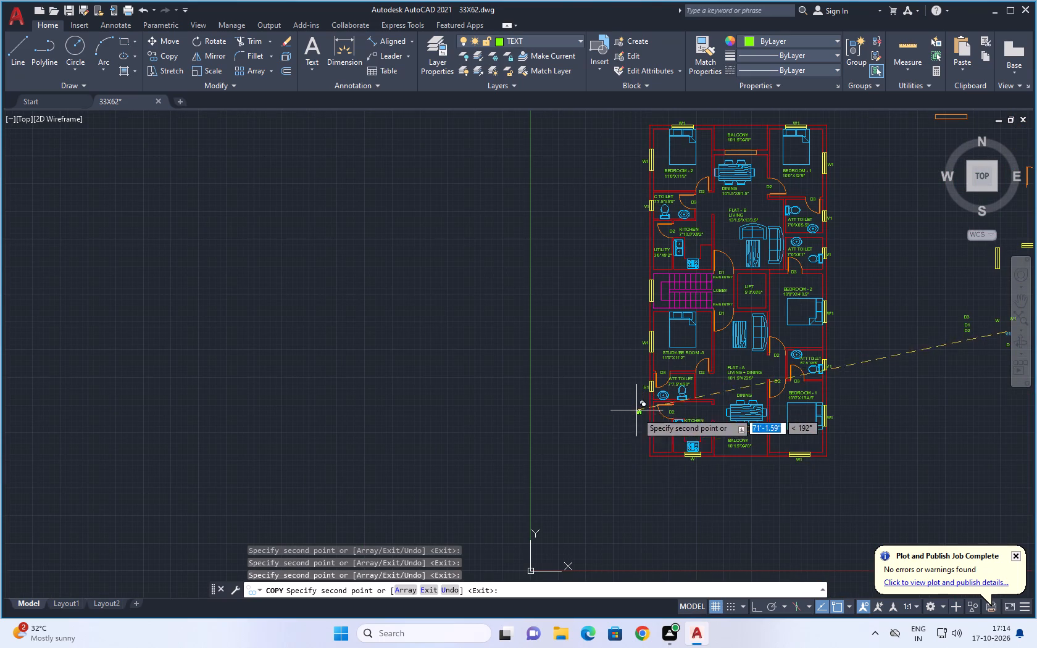
key("Escape")
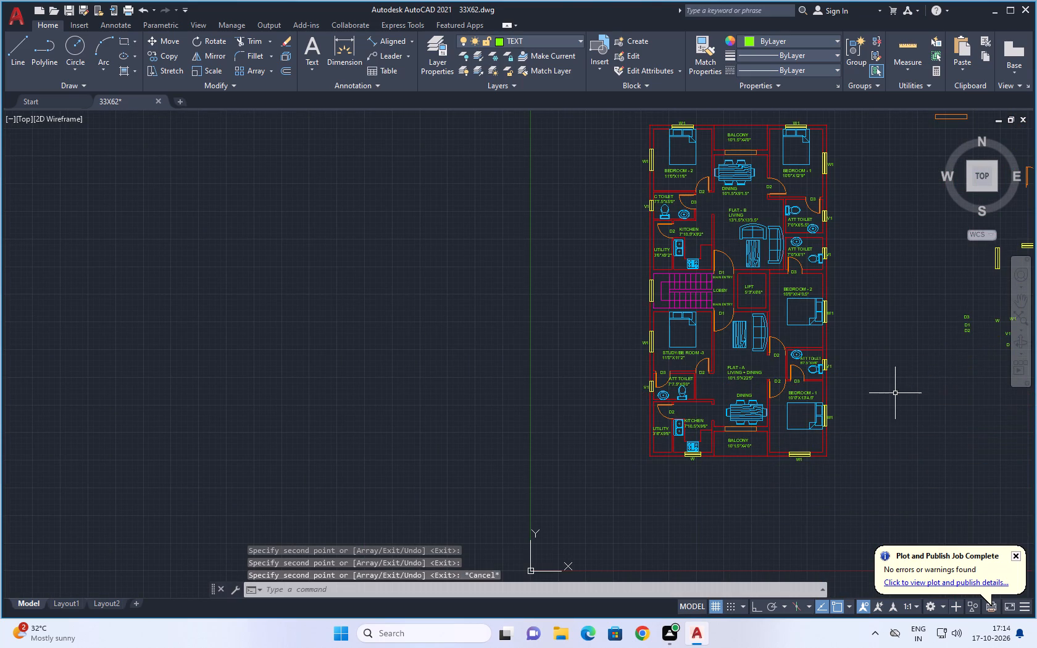
key("Escape")
Change the text of the spare D3 tag beside the plan to FD.
scroll(912, 381, "down", 1)
middle_click_drag(912, 380, 676, 399)
scroll(712, 411, "up", 1)
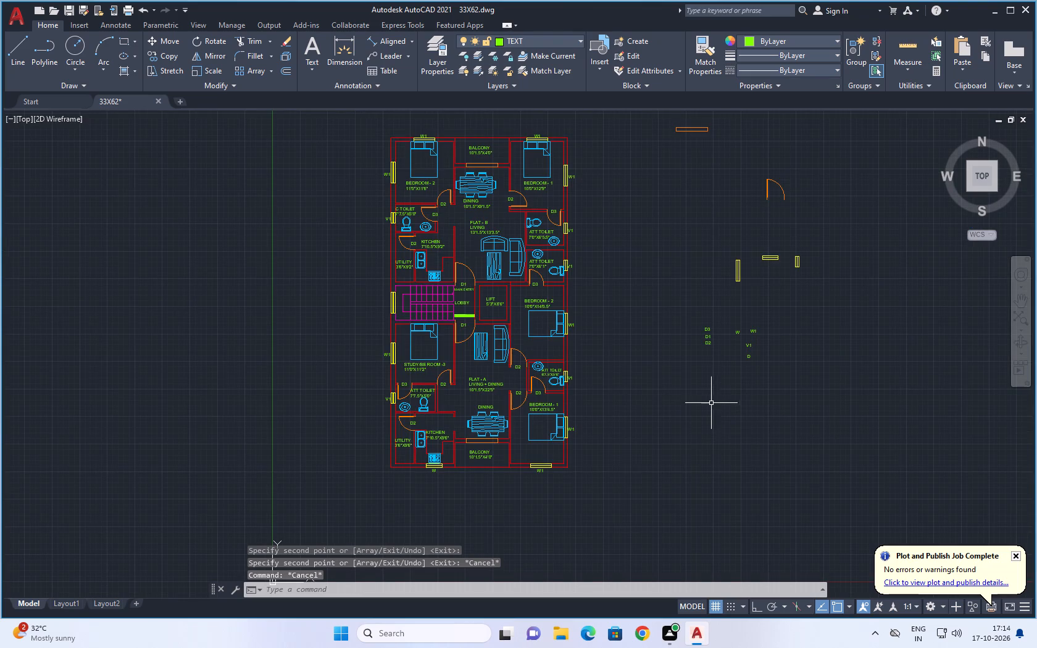
middle_click_drag(680, 401, 686, 461)
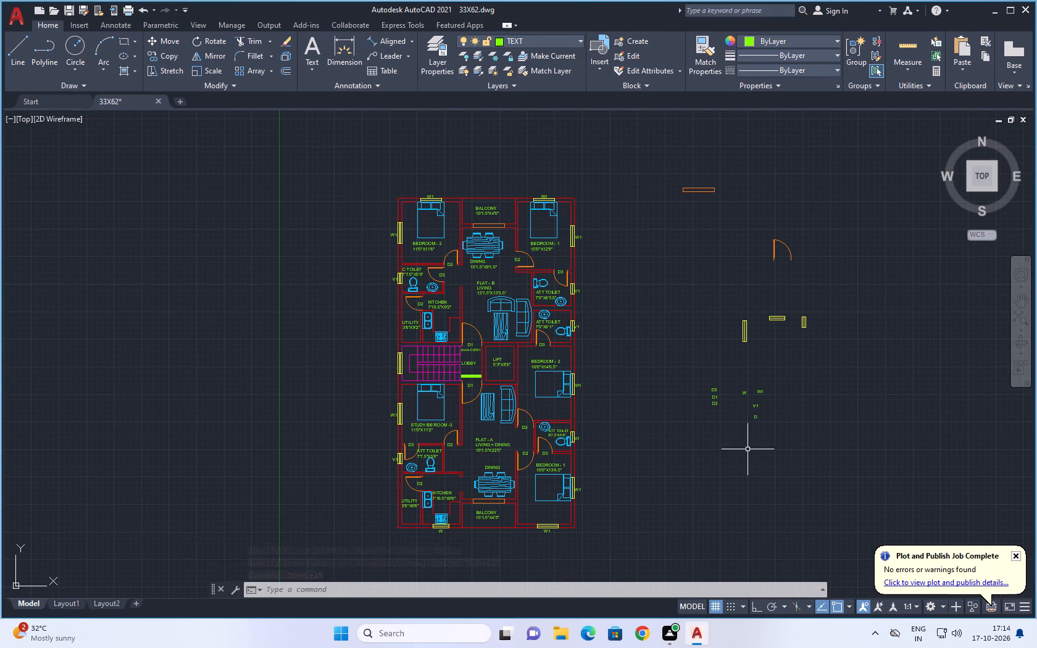
middle_click_drag(841, 370, 807, 432)
scroll(686, 457, "up", 2)
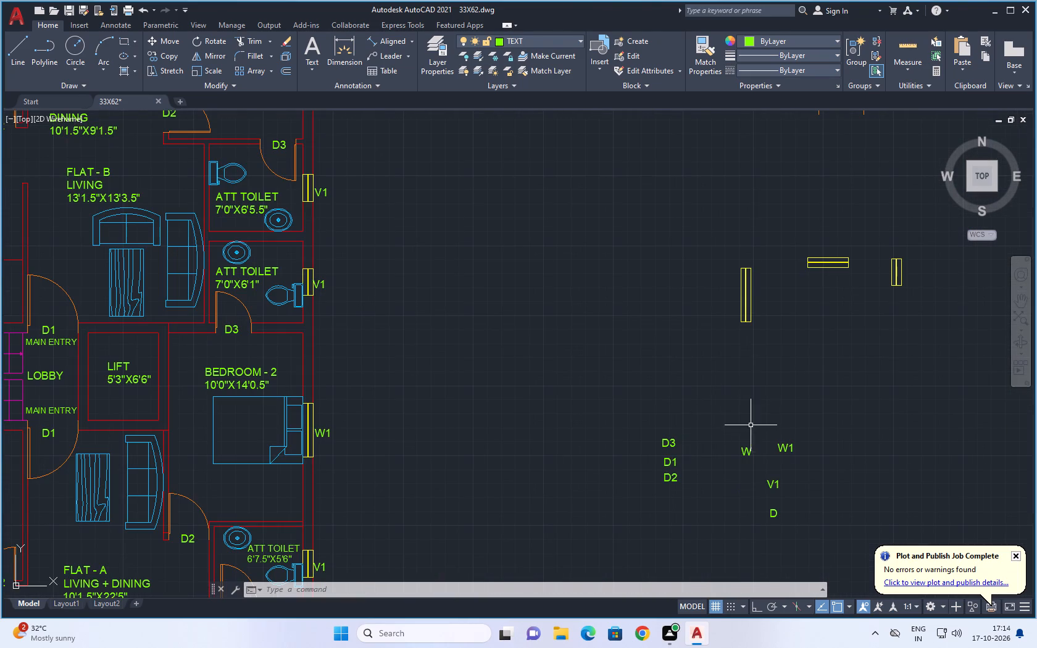
scroll(748, 405, "down", 2)
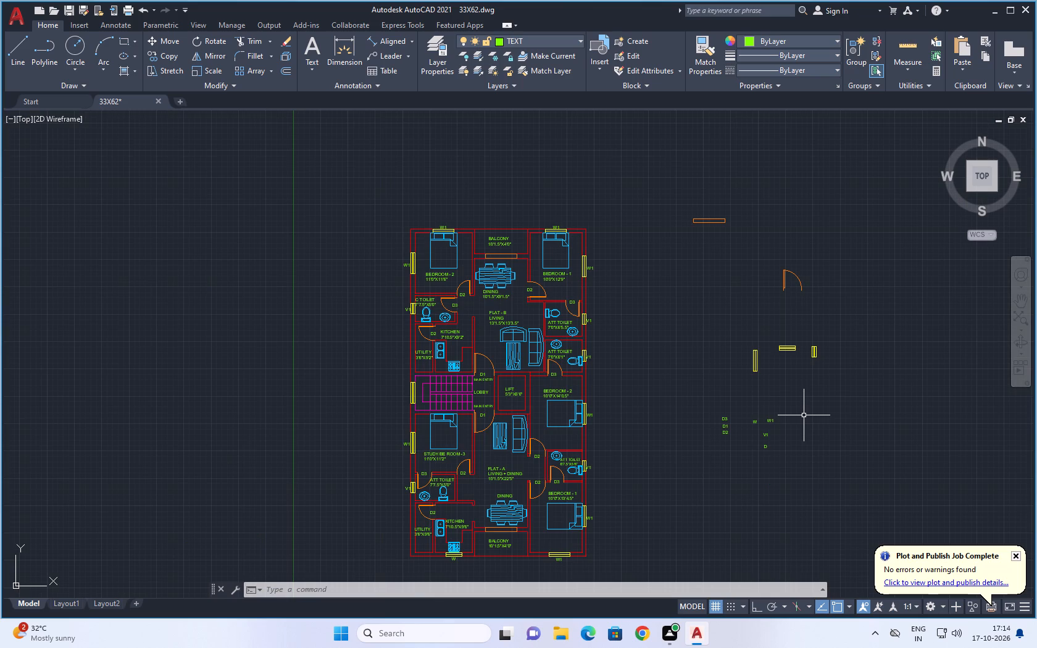
scroll(803, 416, "up", 2)
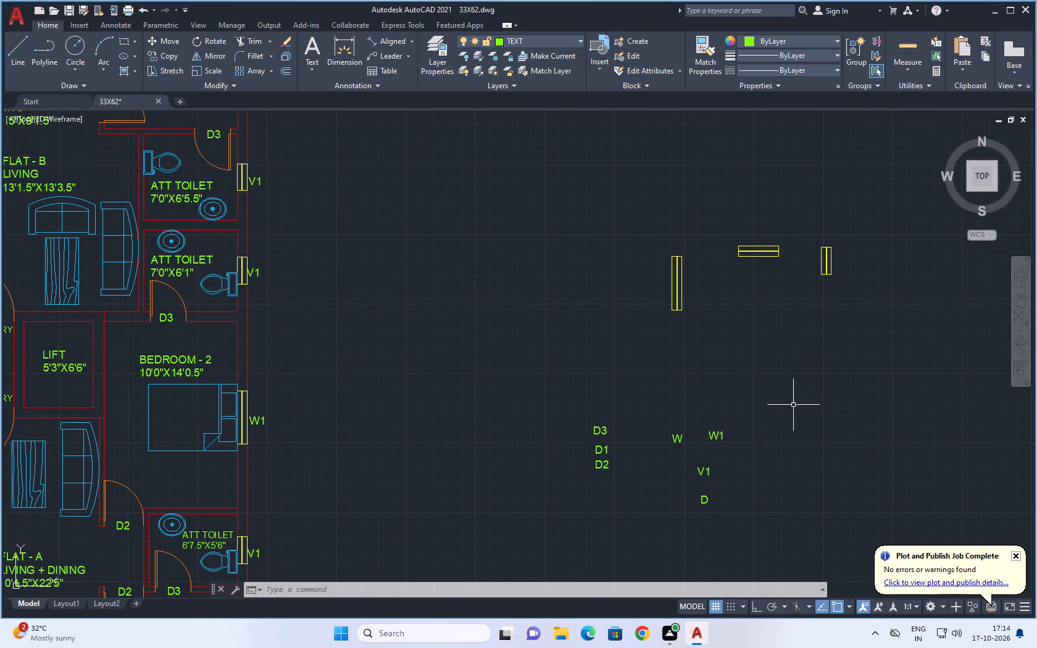
scroll(635, 438, "up", 2)
scroll(557, 426, "down", 1)
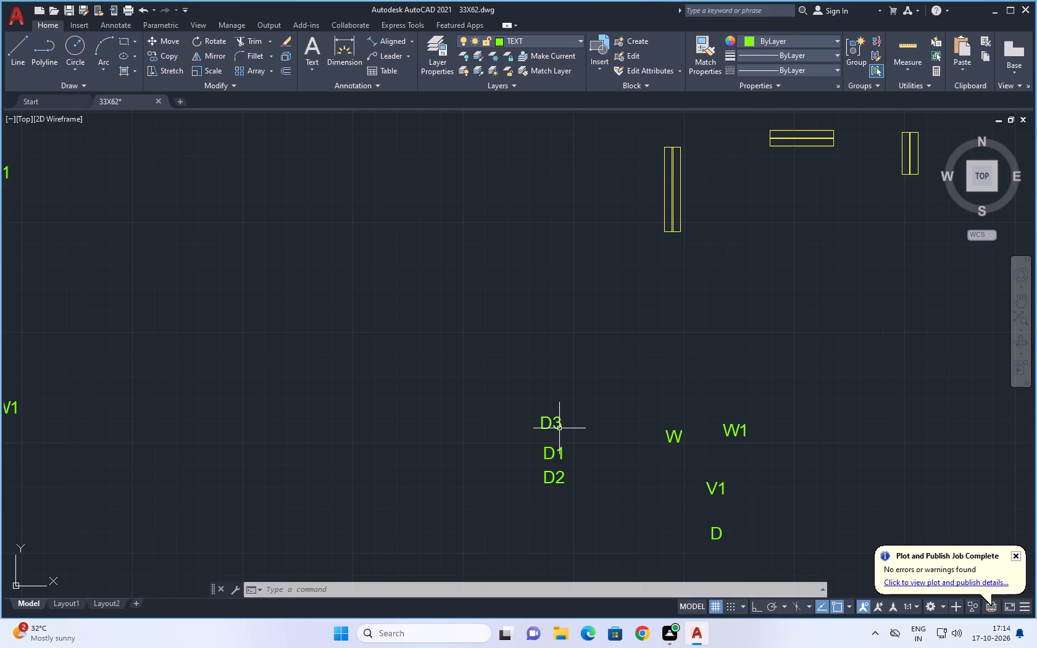
double_click(560, 423)
key("BackSpace")
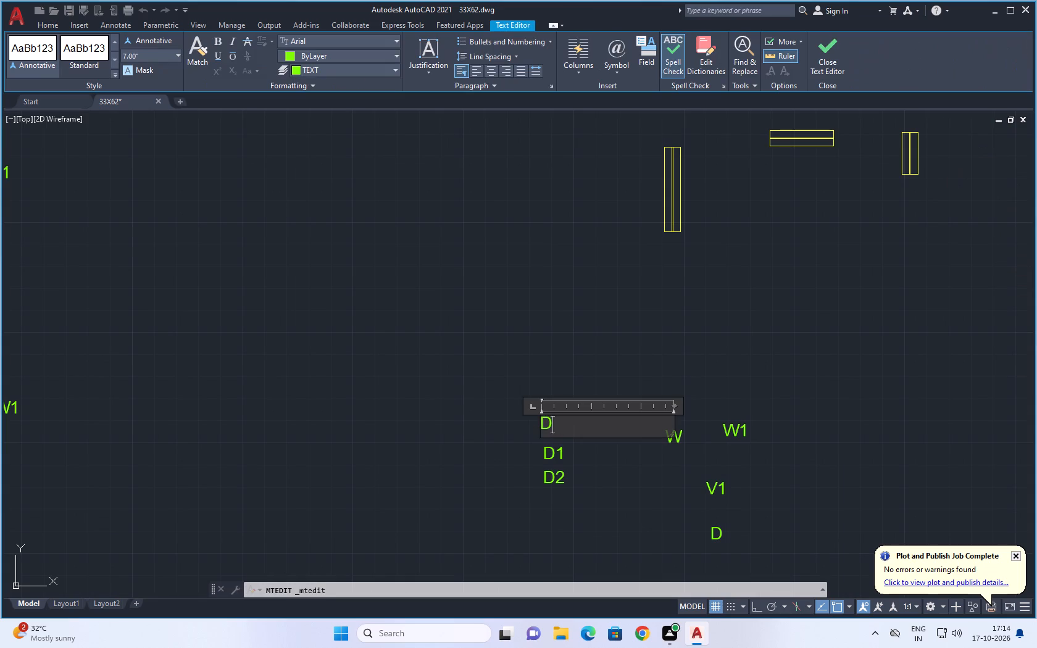
key("BackSpace")
key("BackSpace")
type("FD")
left_click(456, 305)
Copy the spare FD tag to the dining side of Flat A's balcony door, just below the dining table.
left_click_drag(585, 409, 577, 410)
left_click(517, 434)
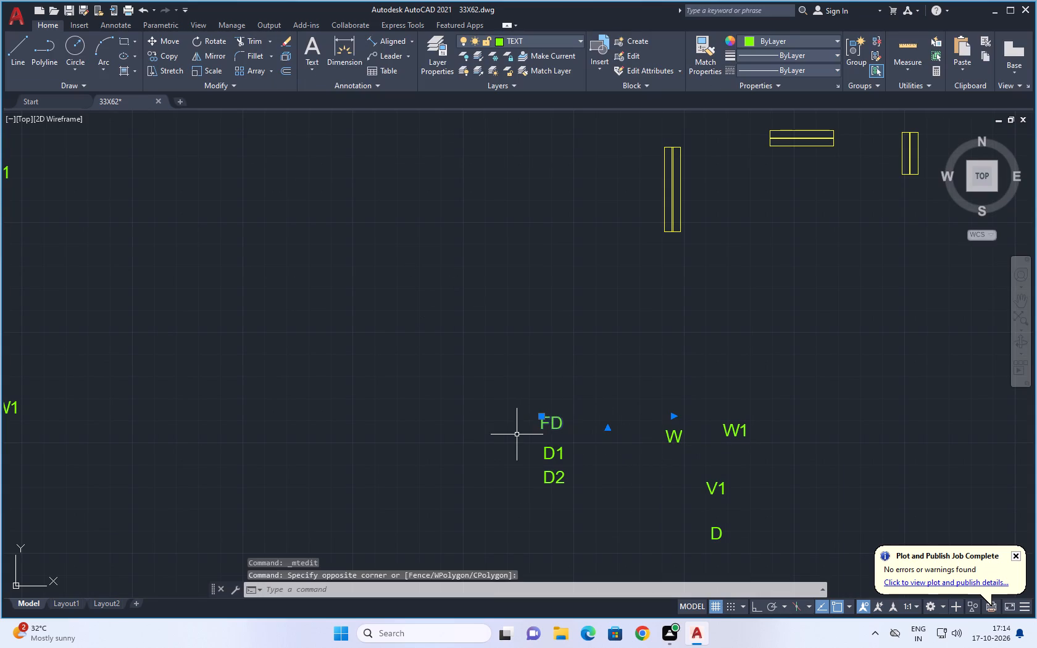
type("CO")
key("space")
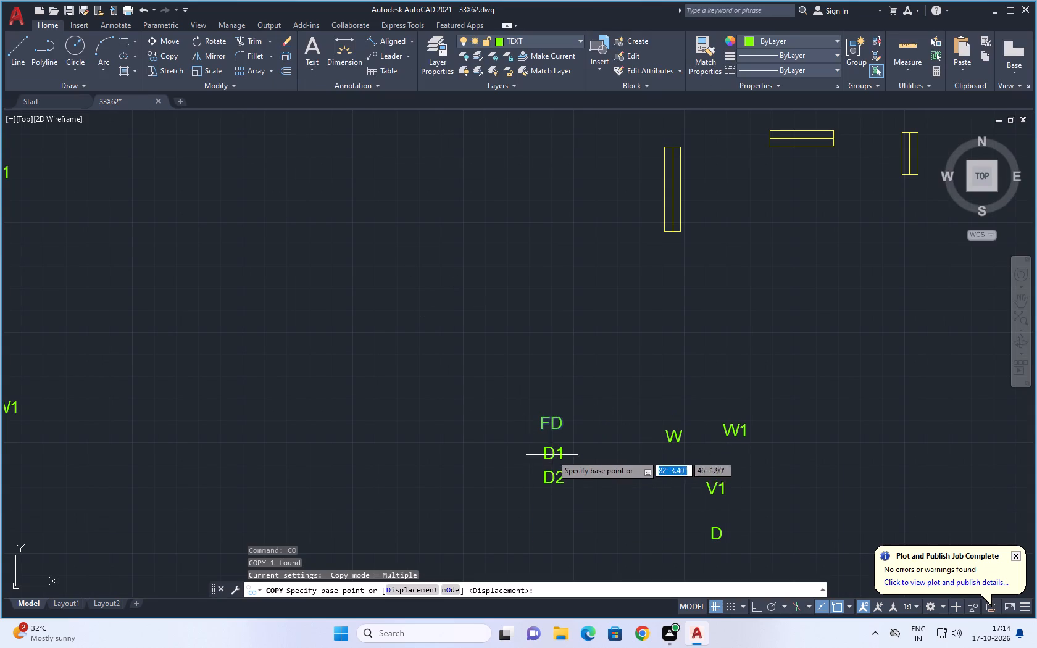
left_click(542, 415)
scroll(286, 436, "down", 3)
middle_click_drag(280, 446, 601, 273)
scroll(439, 330, "up", 2)
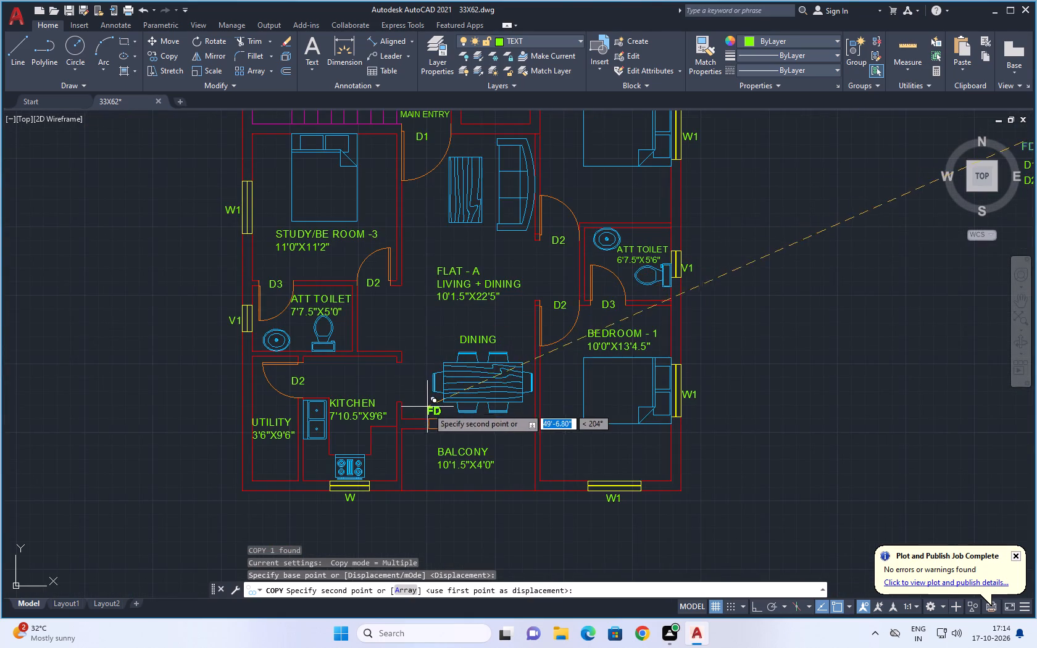
scroll(429, 408, "up", 3)
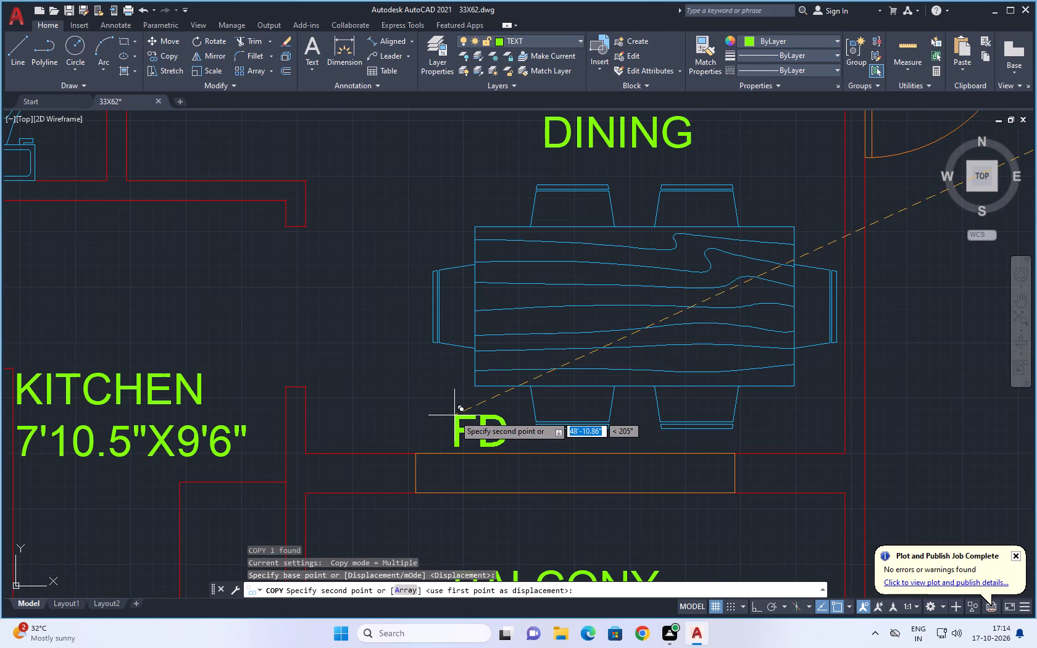
left_click(454, 416)
Place an FD copy on the dining side of Flat B's balcony door and end the copying.
scroll(446, 239, "down", 5)
middle_click_drag(450, 193, 447, 502)
scroll(432, 307, "up", 3)
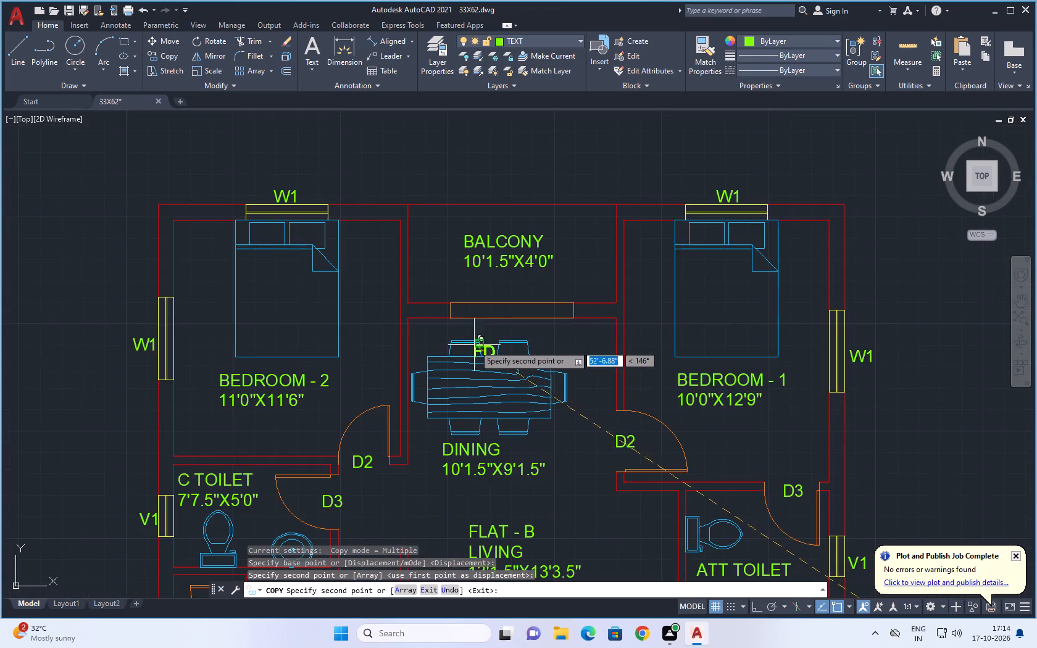
scroll(476, 345, "up", 3)
left_click(489, 255)
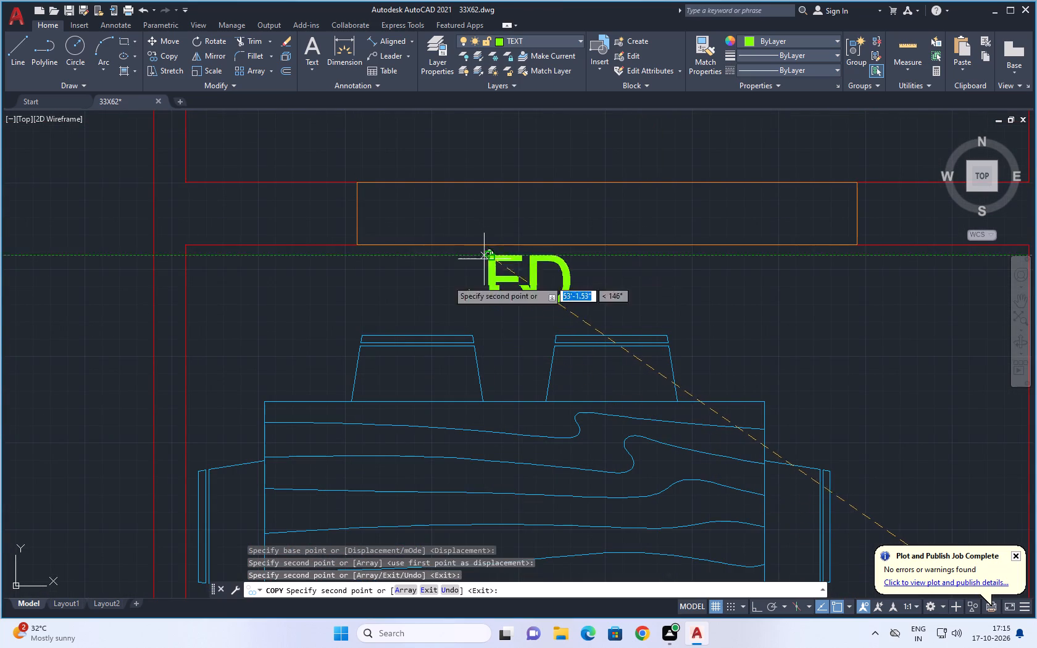
scroll(363, 311, "down", 6)
middle_click_drag(244, 426, 252, 306)
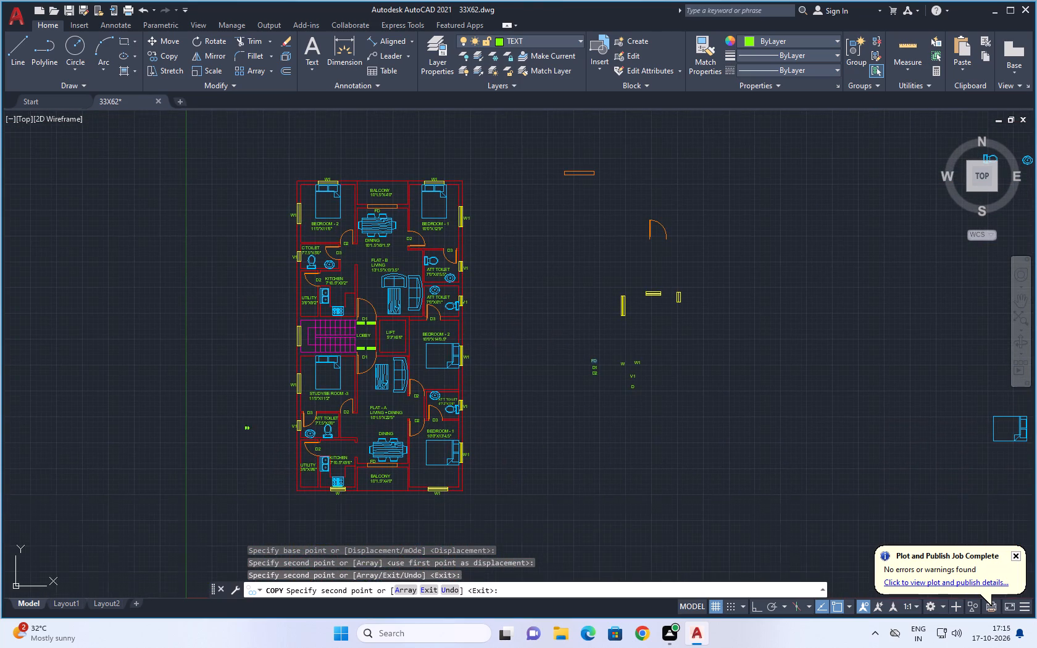
key("Escape")
Change the text of the spare W tag beside the plan to SW.
scroll(594, 386, "up", 2)
middle_click_drag(591, 404, 586, 450)
scroll(603, 410, "up", 2)
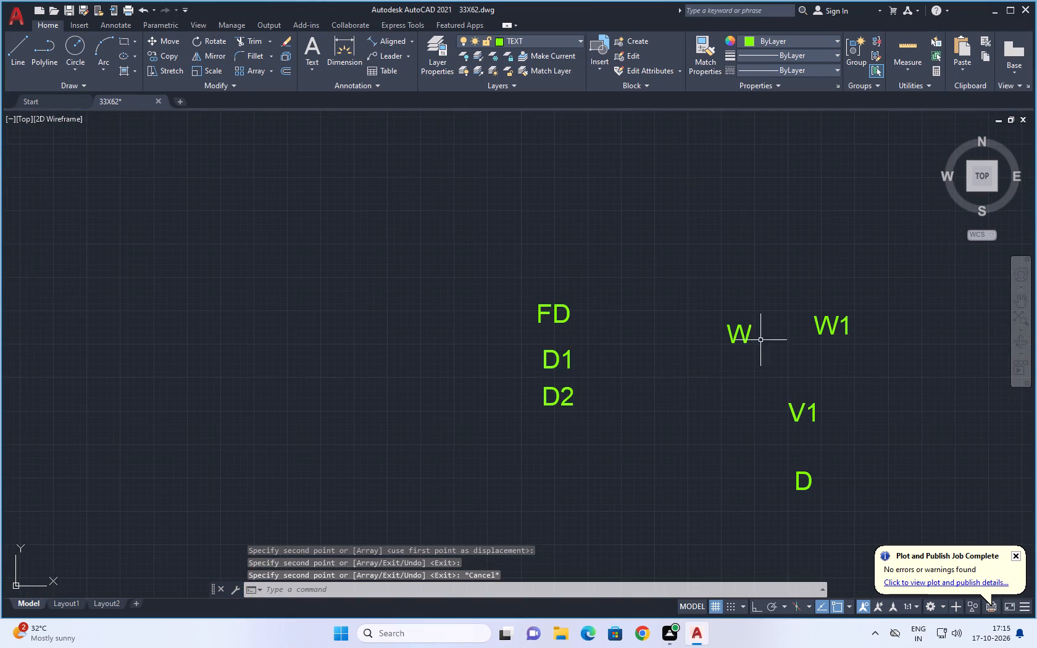
double_click(750, 333)
left_click(725, 334)
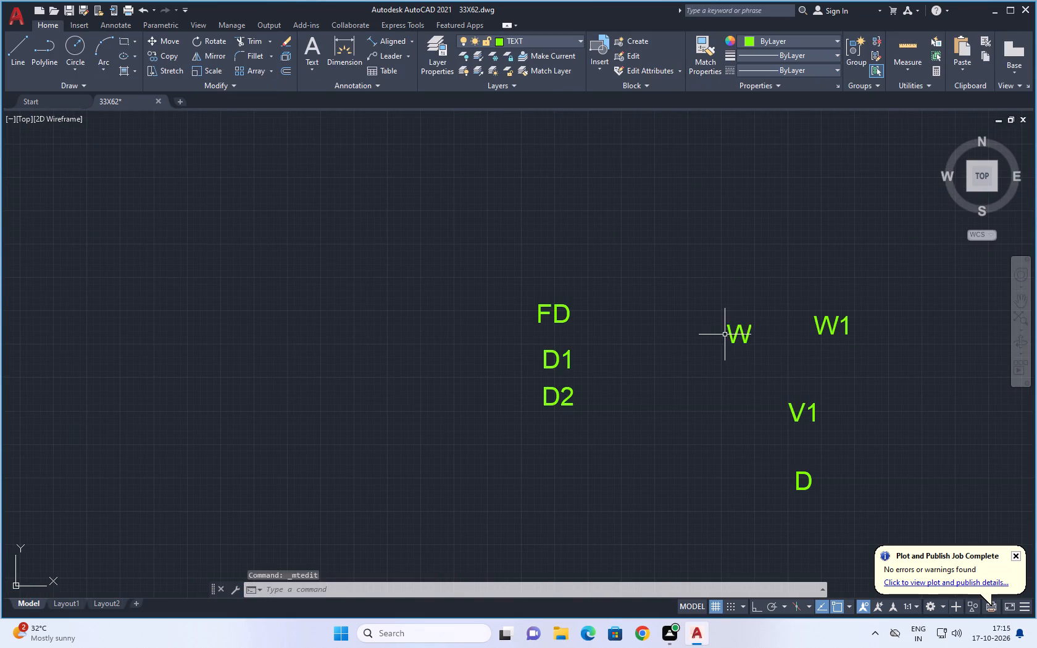
double_click(738, 333)
left_click(757, 333)
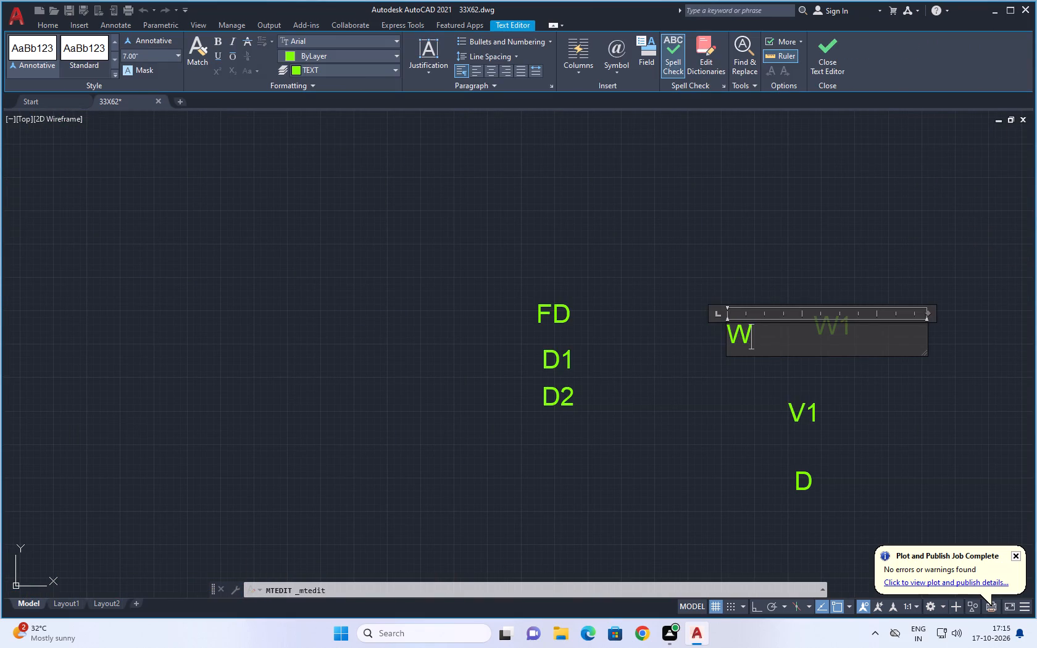
left_click(727, 340)
key("s")
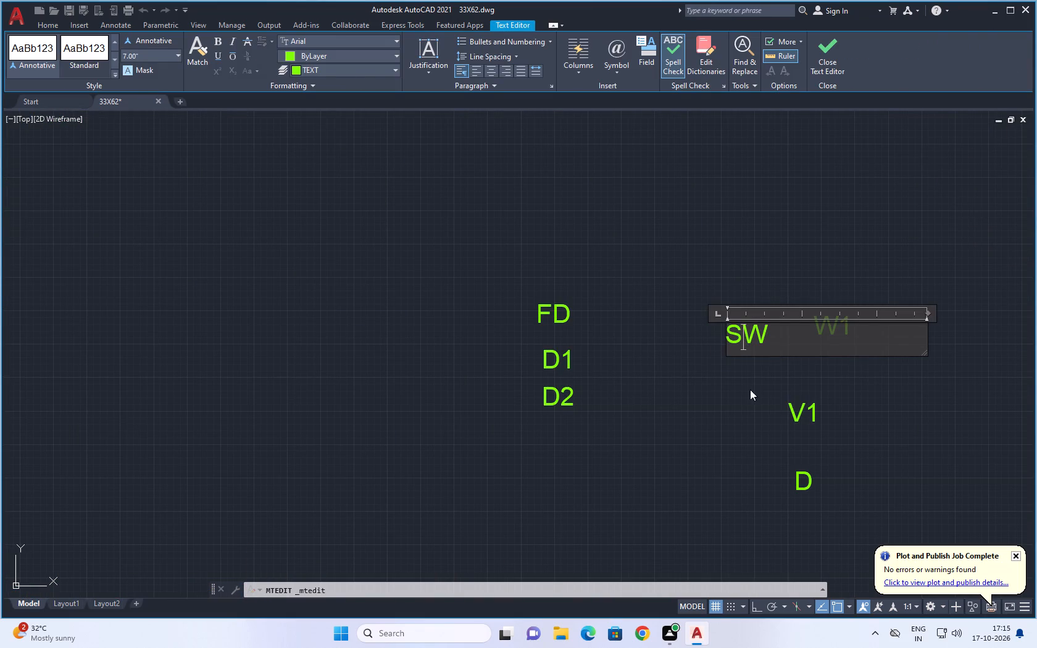
left_click(746, 388)
Copy the spare SW tag to just outside the staircase's west window and end the copying.
left_click_drag(790, 268, 783, 280)
left_click(716, 359)
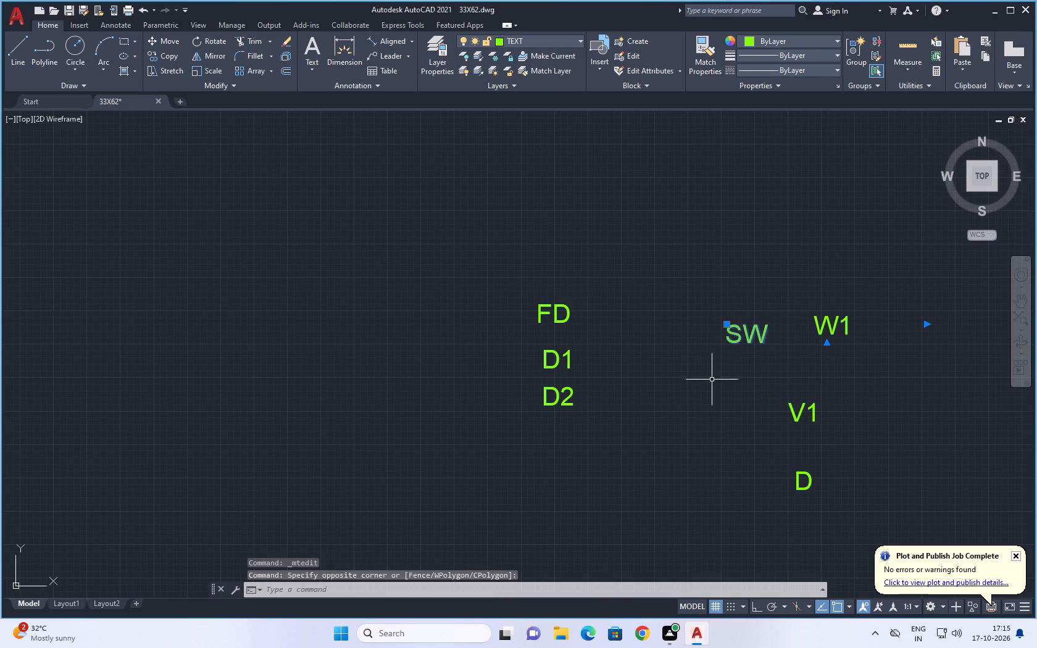
type("CO")
key("space")
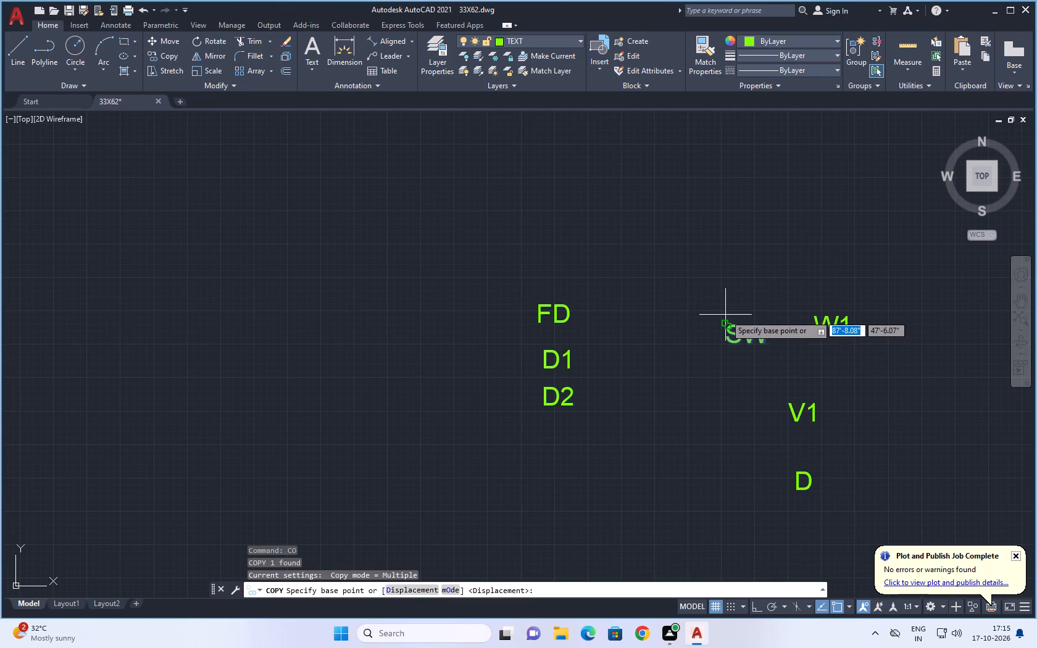
left_click(731, 325)
scroll(391, 351, "down", 4)
middle_click_drag(342, 375, 368, 375)
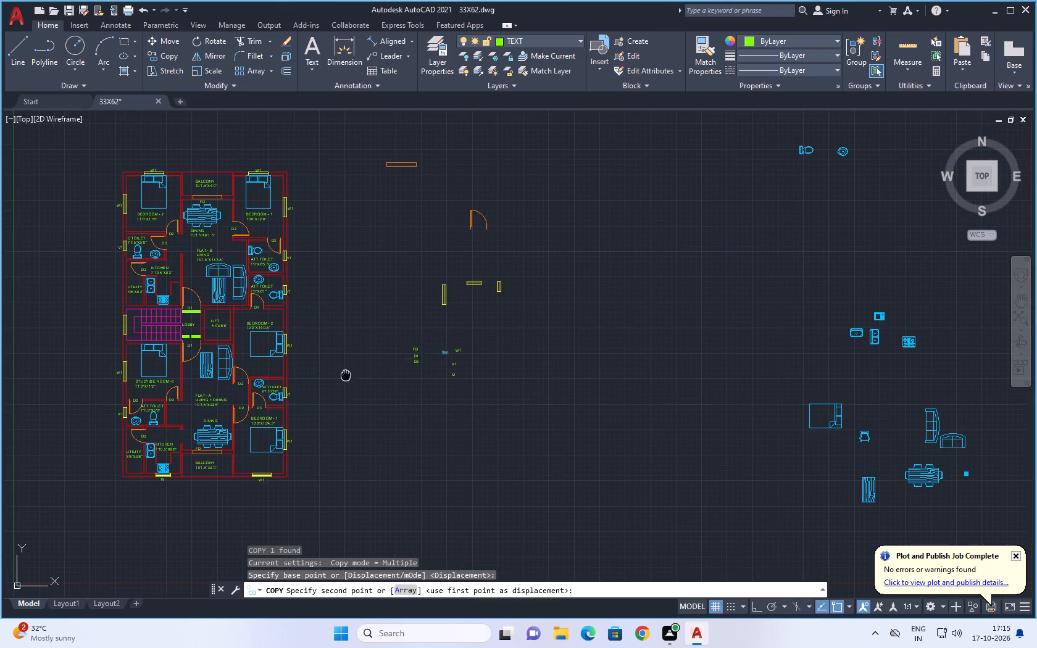
middle_click_drag(368, 375, 702, 333)
scroll(450, 282, "up", 3)
scroll(502, 297, "up", 1)
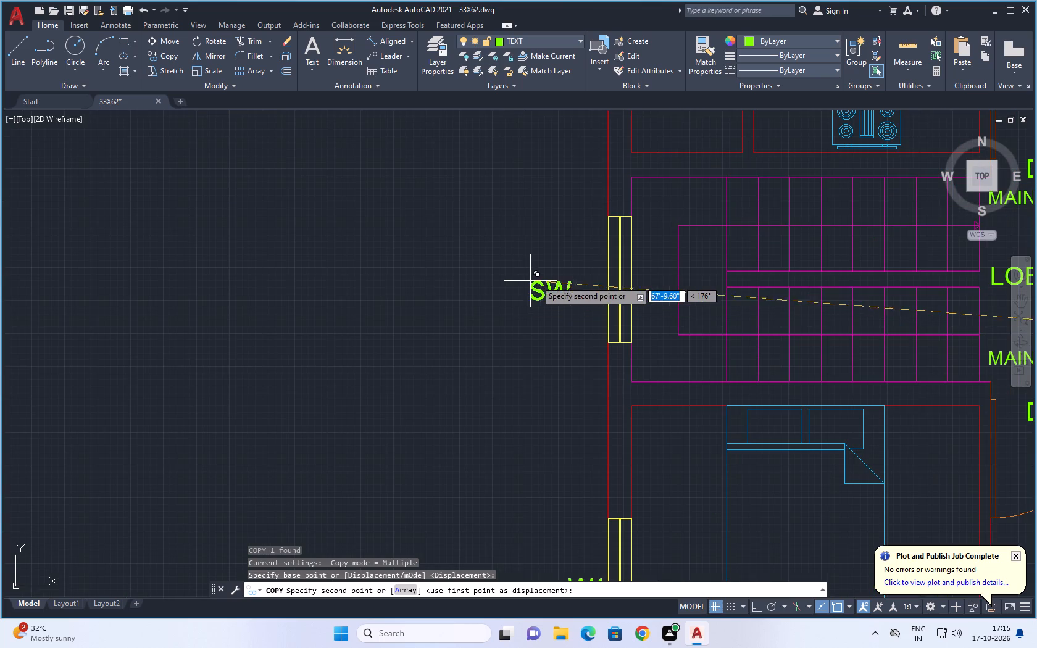
scroll(567, 273, "up", 2)
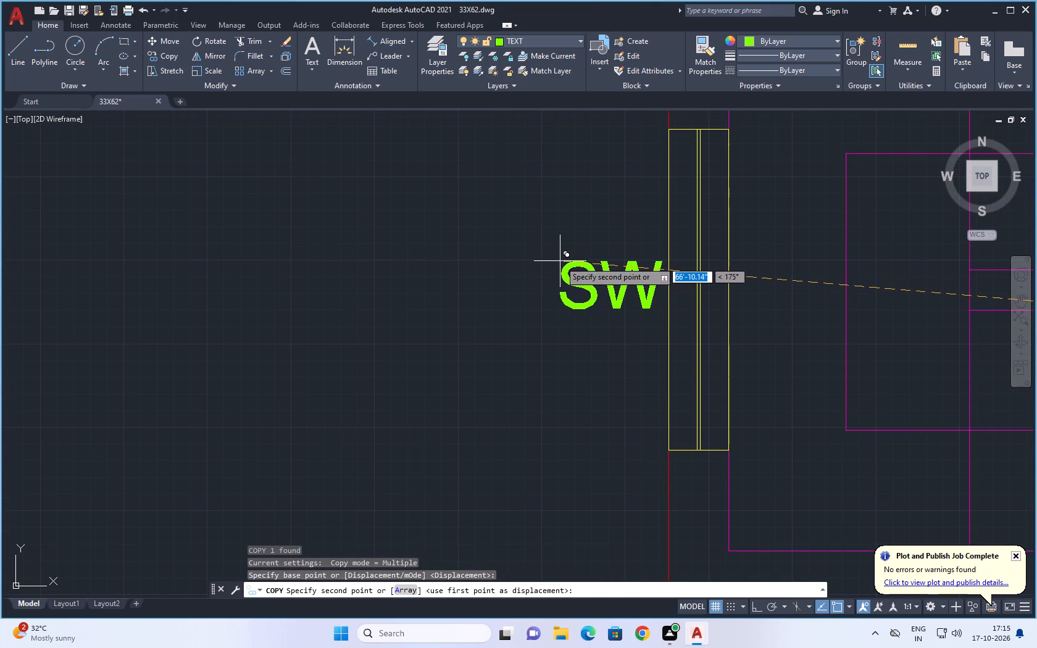
left_click(560, 261)
scroll(565, 305, "down", 6)
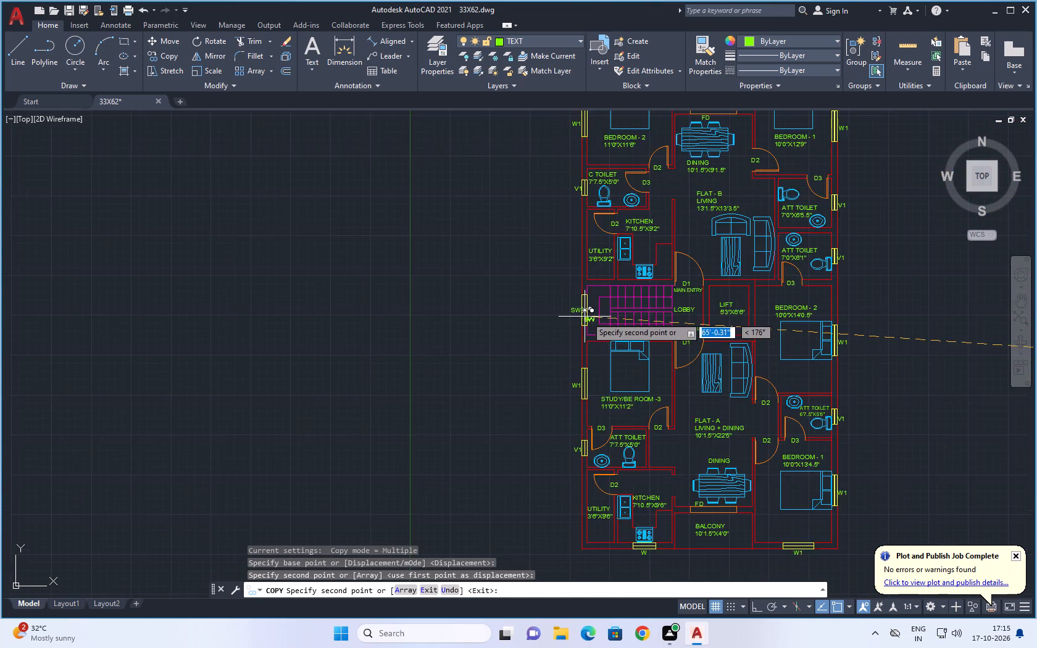
key("Escape")
key("Escape")
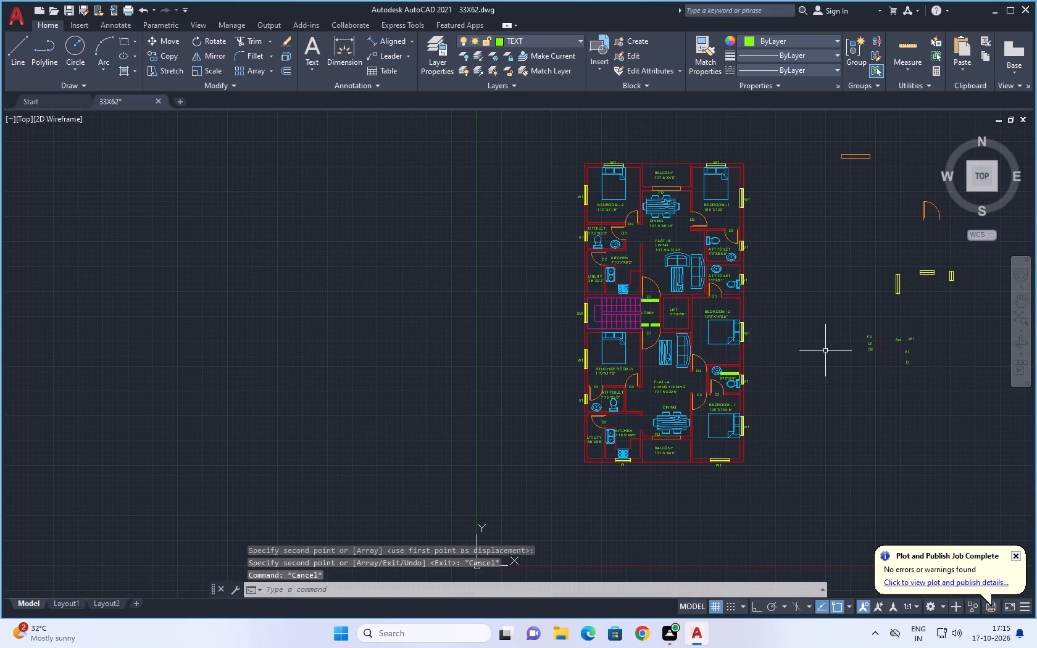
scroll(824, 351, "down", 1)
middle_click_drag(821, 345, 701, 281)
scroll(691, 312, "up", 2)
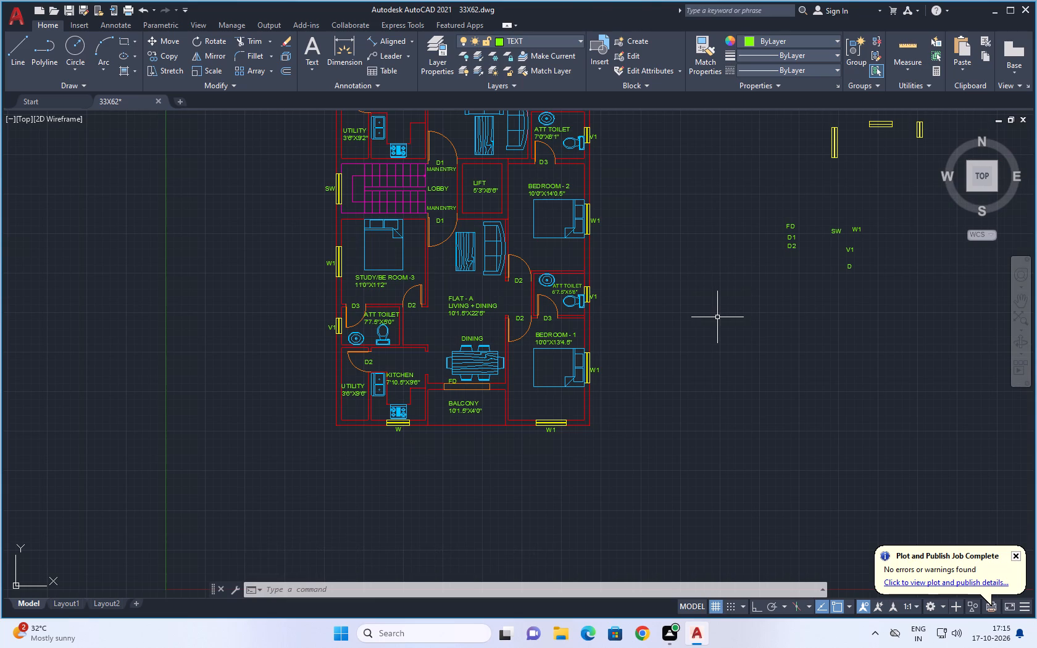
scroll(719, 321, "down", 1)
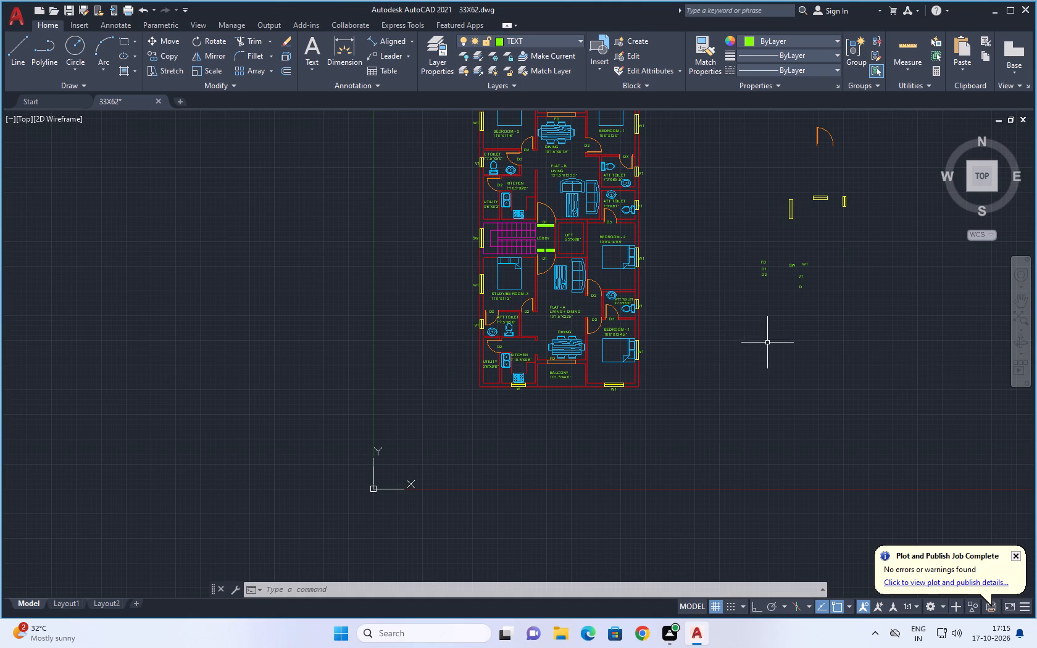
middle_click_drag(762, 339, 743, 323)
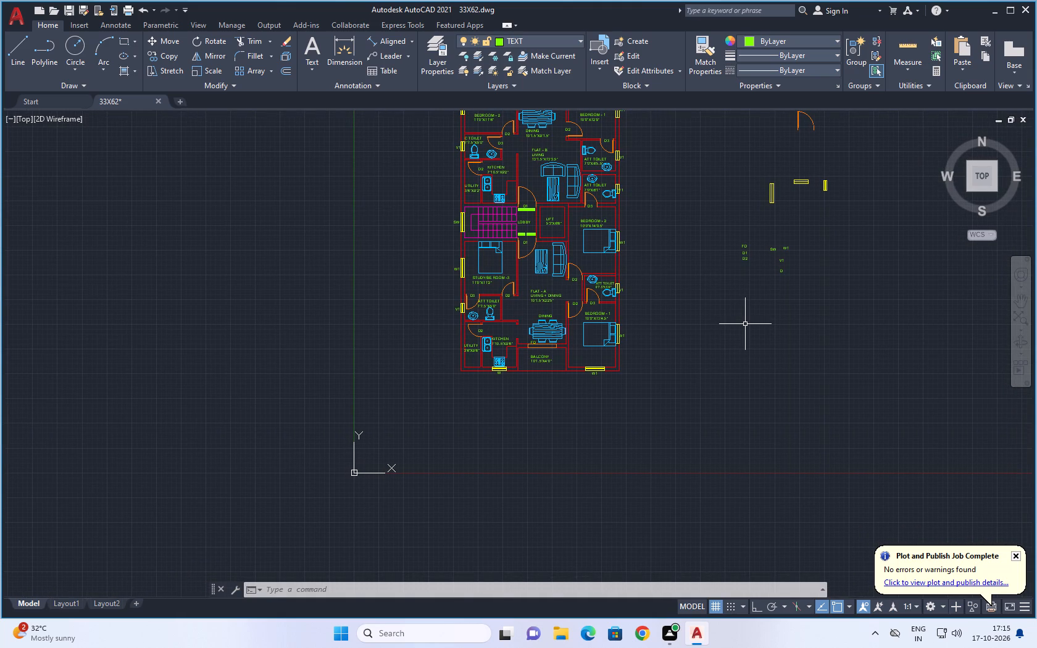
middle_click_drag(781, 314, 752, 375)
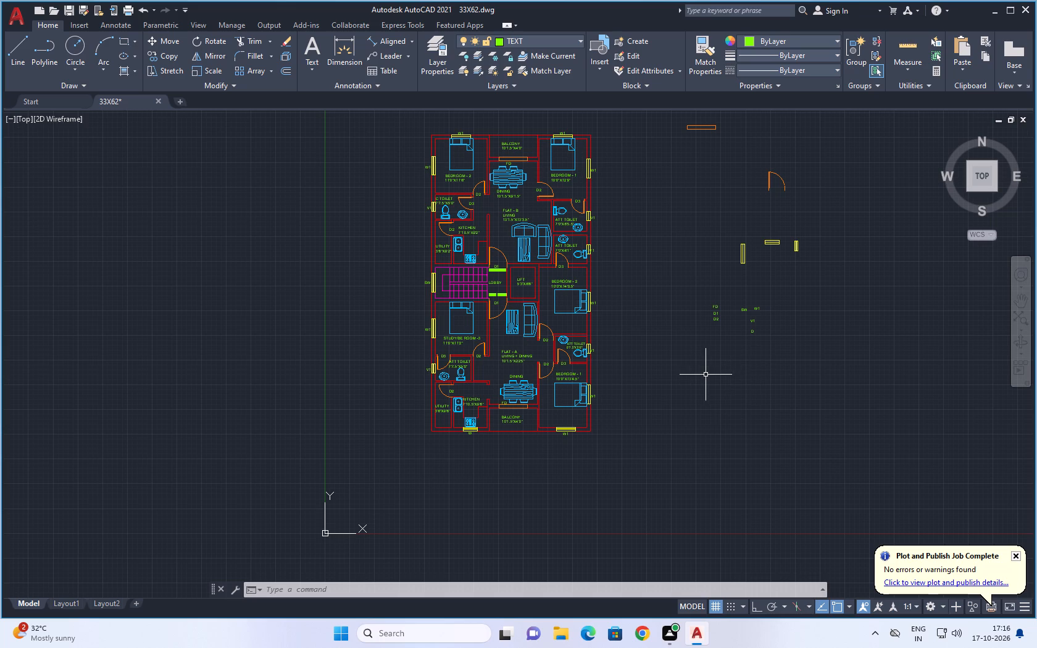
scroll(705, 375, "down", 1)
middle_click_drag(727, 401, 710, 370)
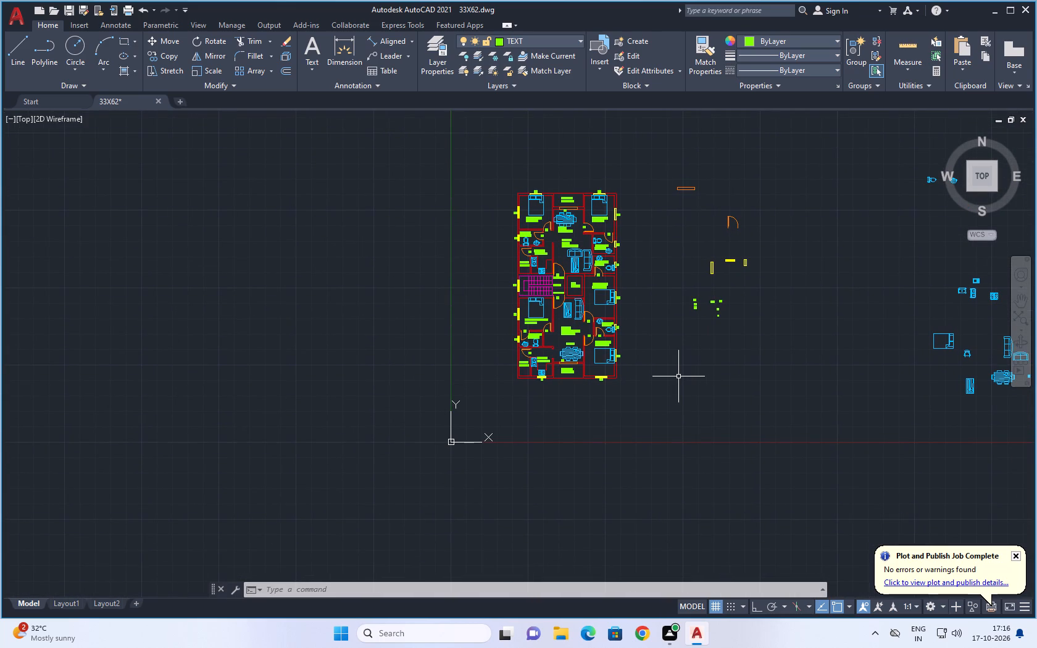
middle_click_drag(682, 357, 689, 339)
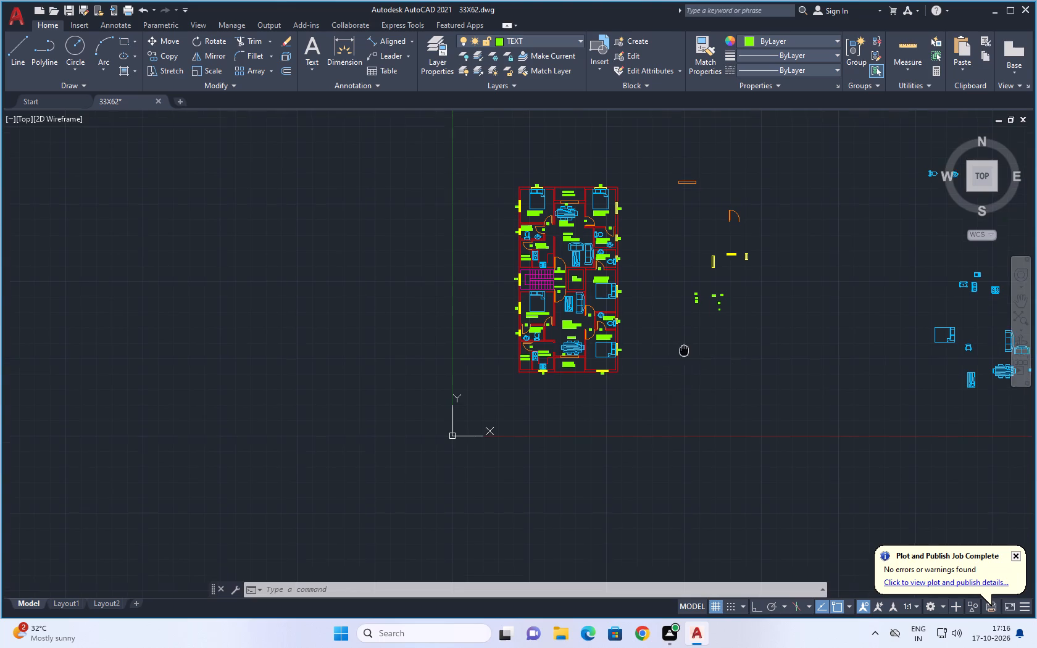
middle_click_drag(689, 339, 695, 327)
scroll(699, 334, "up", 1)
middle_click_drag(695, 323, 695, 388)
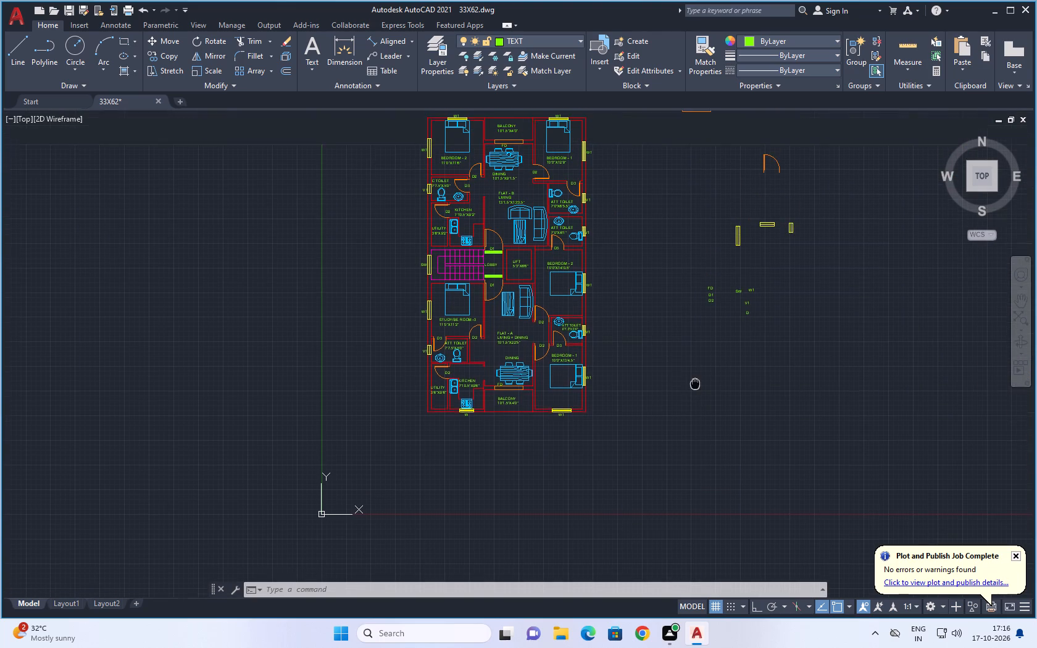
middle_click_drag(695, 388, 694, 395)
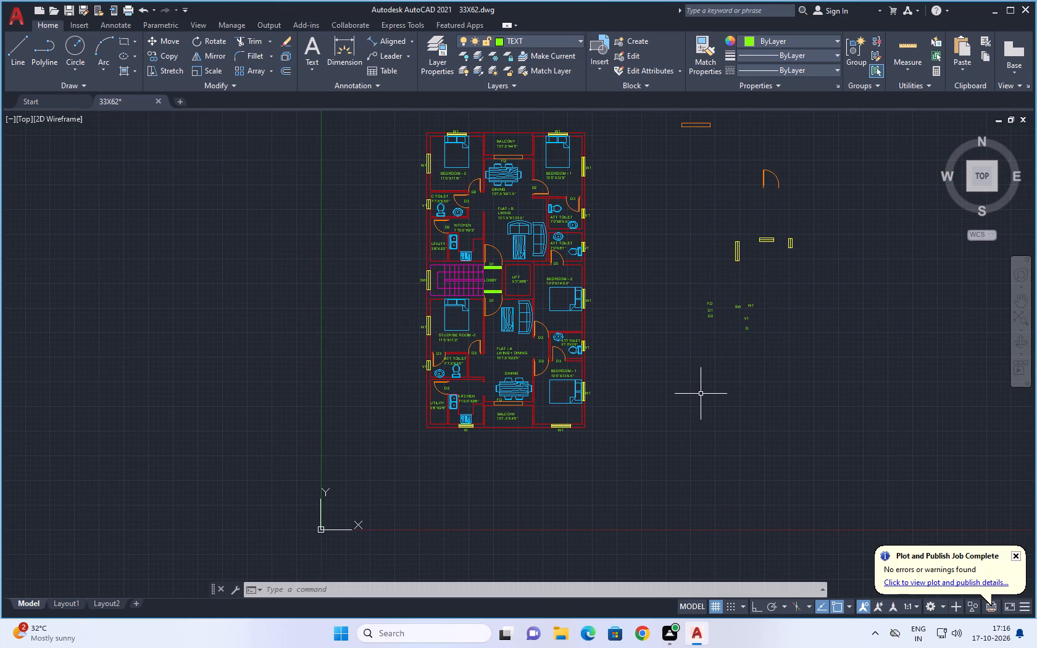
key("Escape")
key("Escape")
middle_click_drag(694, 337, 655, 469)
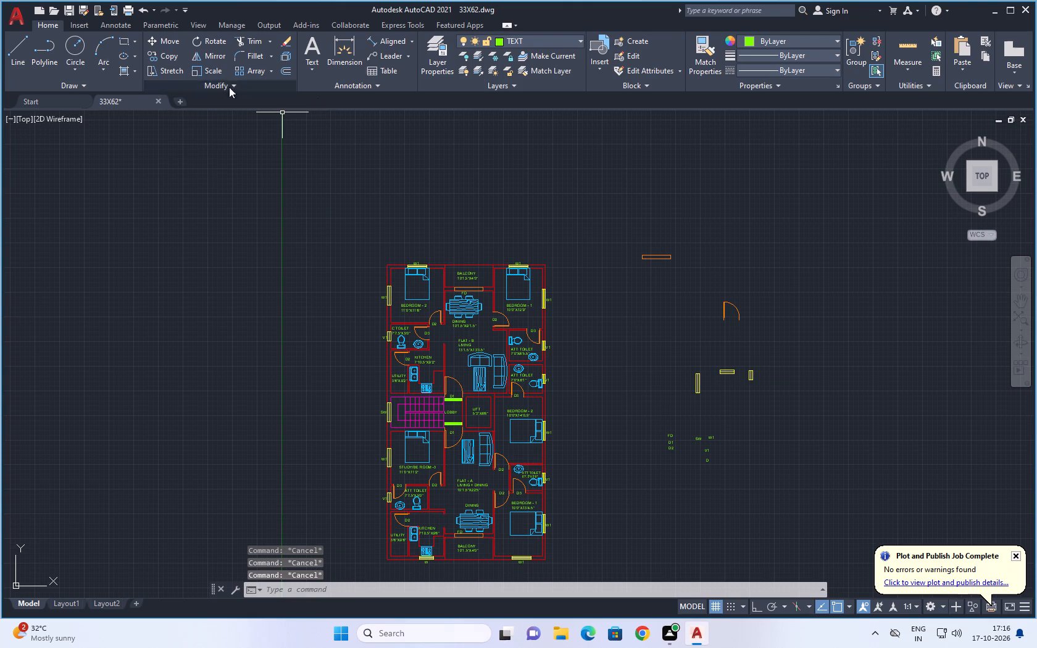
Draw a small line triangle in the open space east of Flat B, with a horizontal base about 1'-9" and sides about 1'-5" and 1'-3".
left_click(20, 41)
scroll(632, 397, "up", 2)
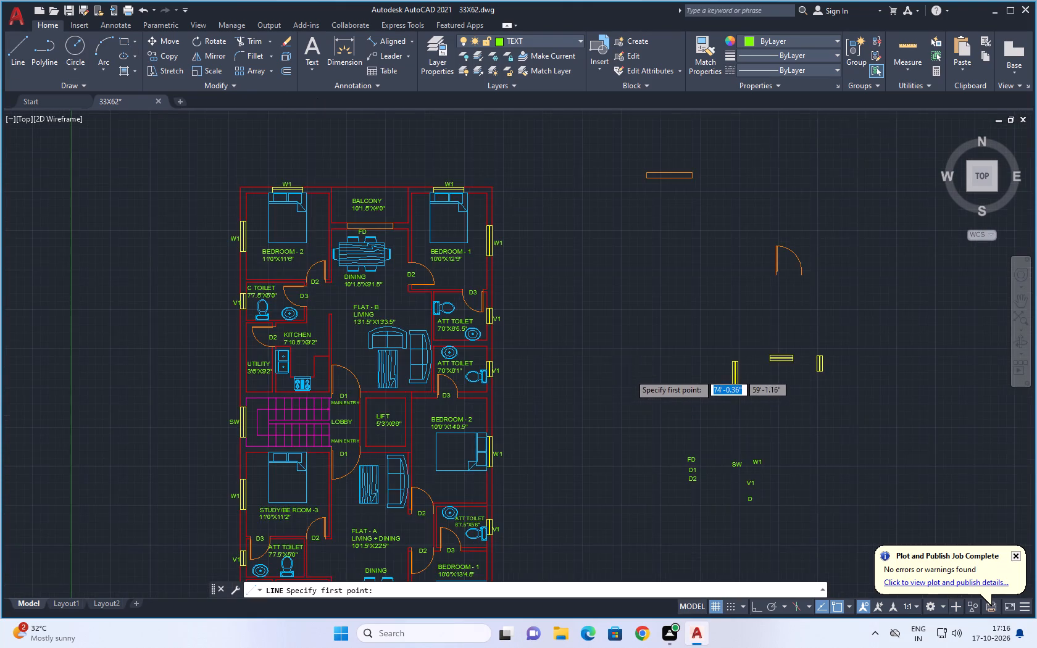
scroll(627, 347, "up", 1)
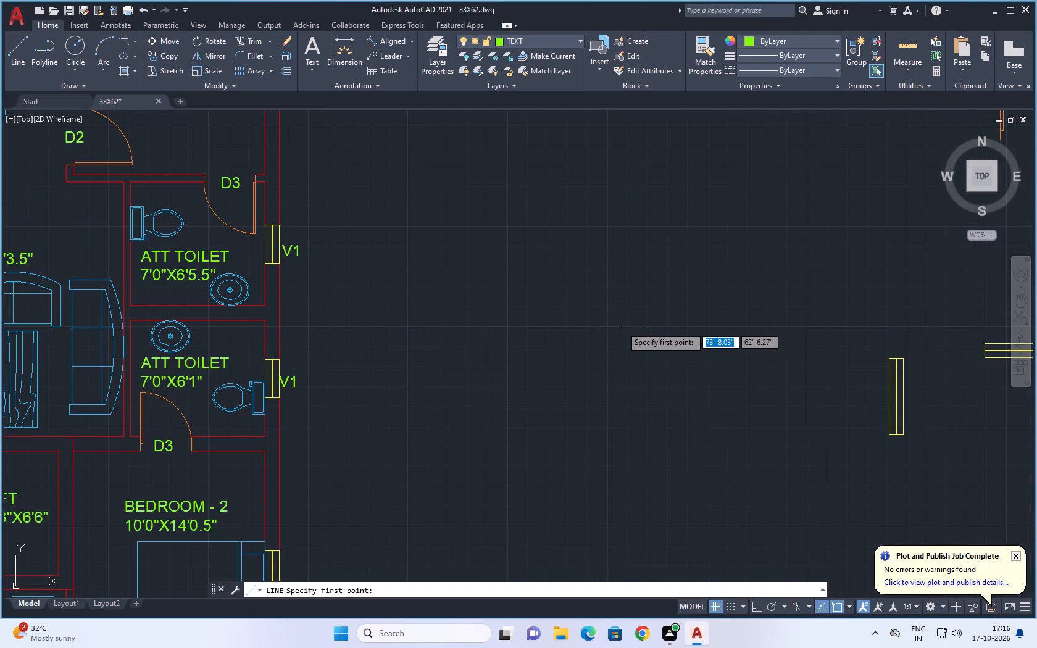
left_click(622, 326)
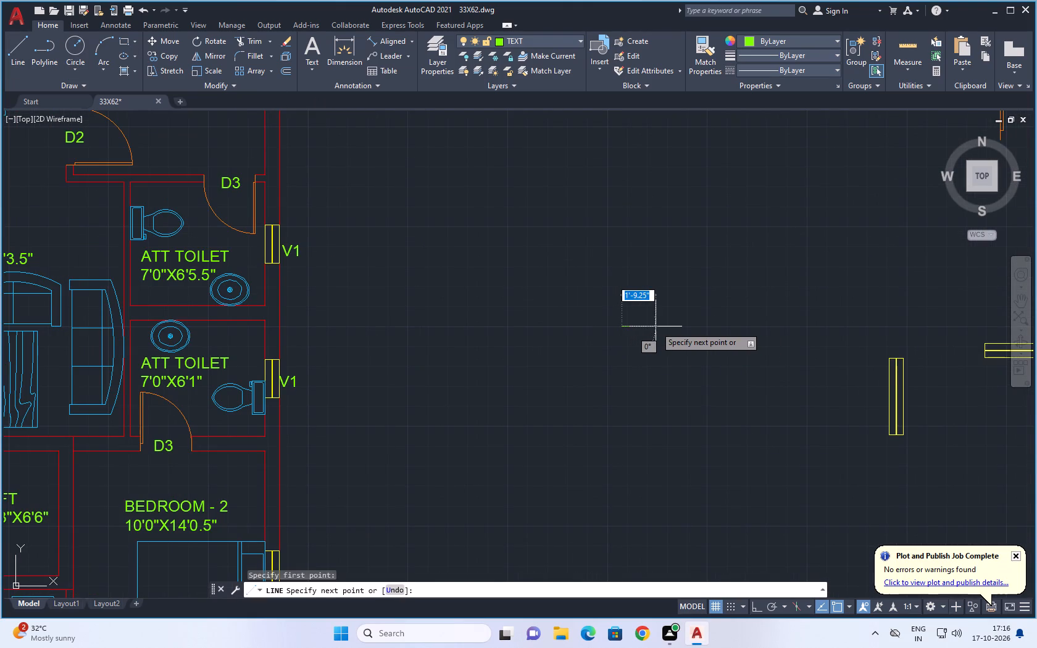
left_click(656, 326)
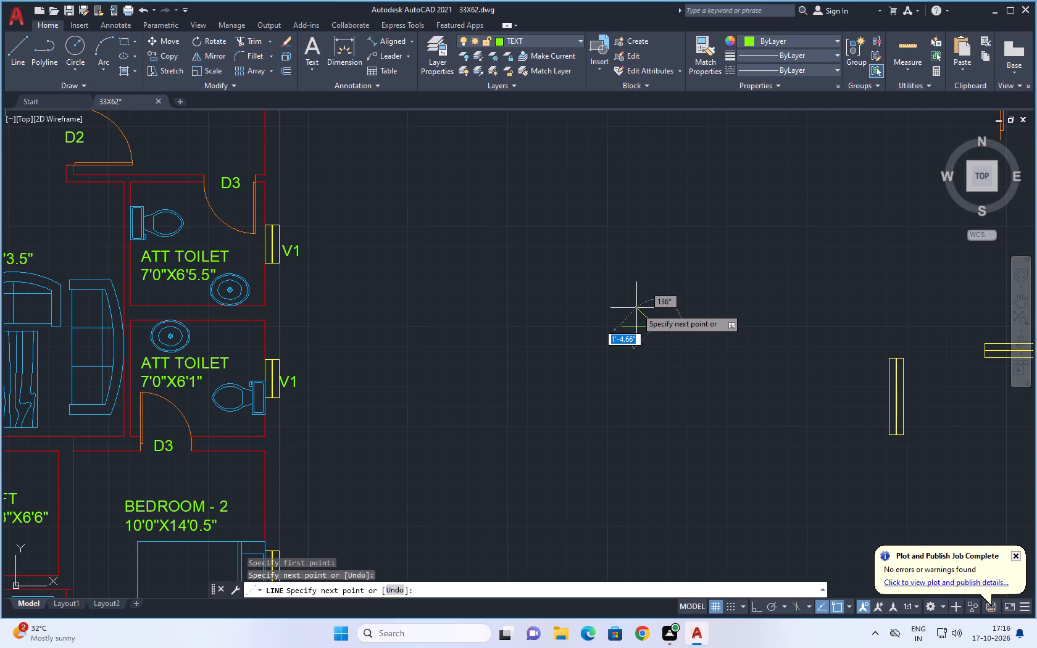
left_click(636, 308)
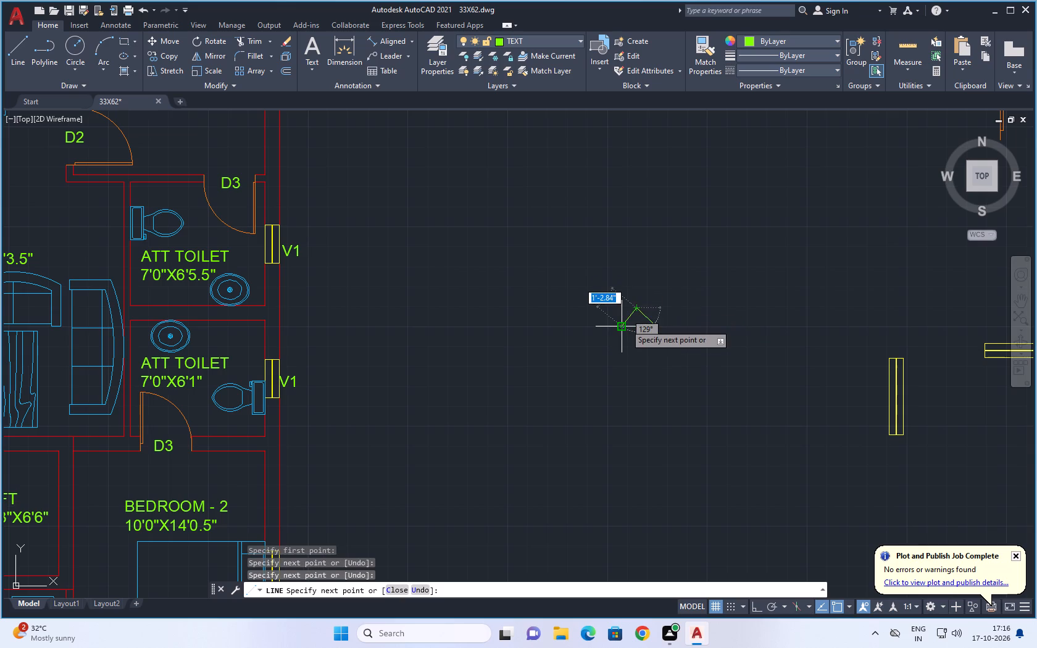
left_click(625, 324)
key("Escape")
scroll(614, 353, "up", 1)
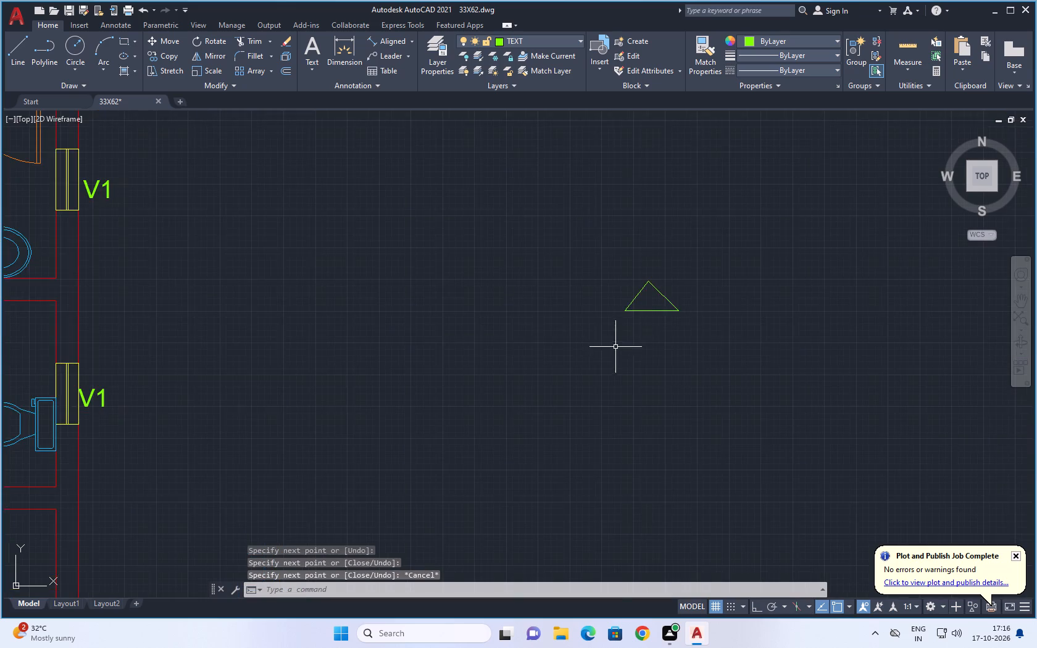
scroll(651, 326, "up", 1)
key("Escape")
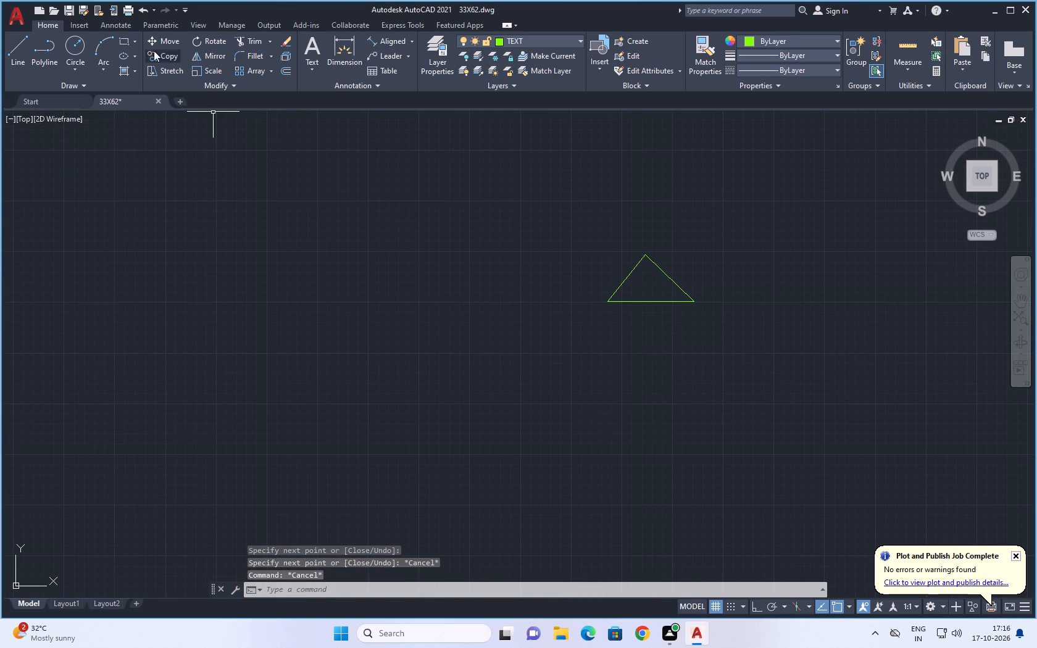
Fill the triangle with a solid hatch in green 88,186,72 and close the hatch creation.
left_click(136, 68)
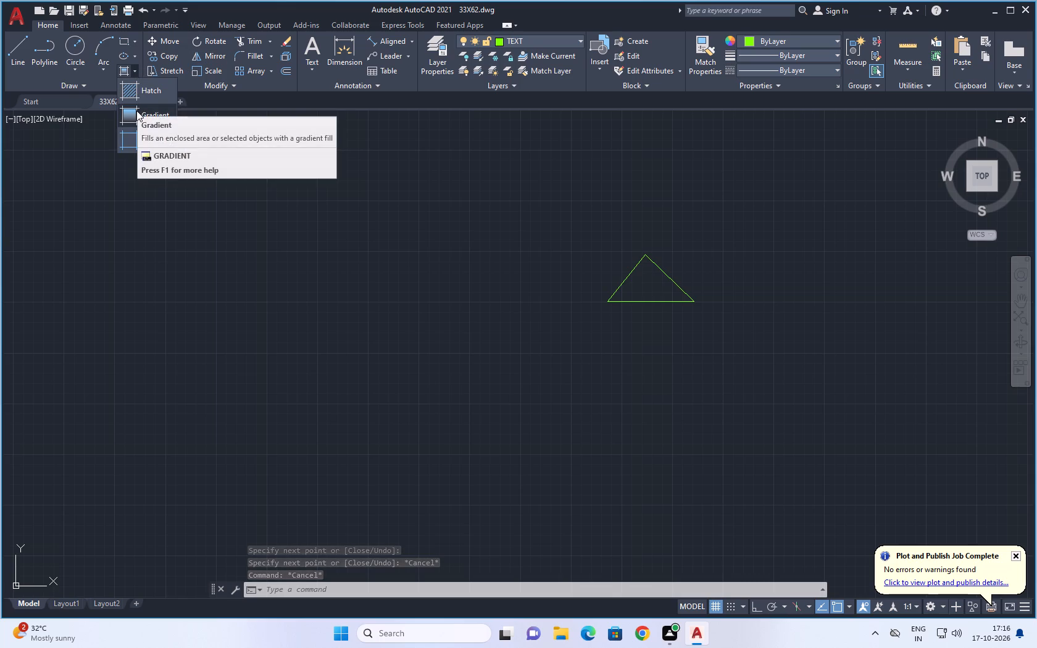
left_click(136, 110)
left_click(393, 39)
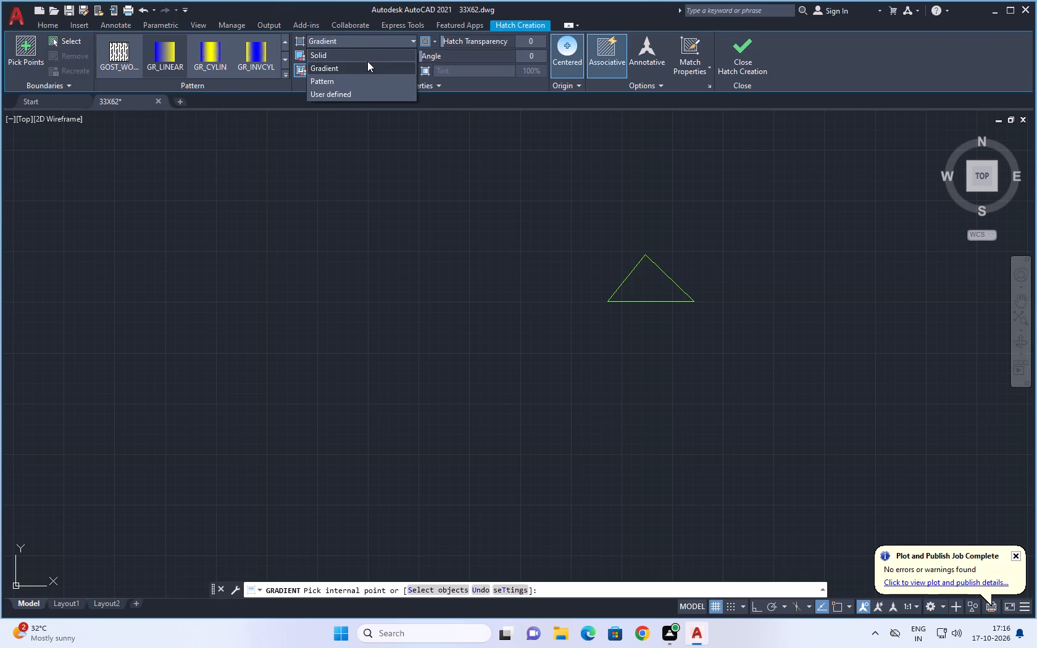
left_click(364, 55)
left_click(402, 57)
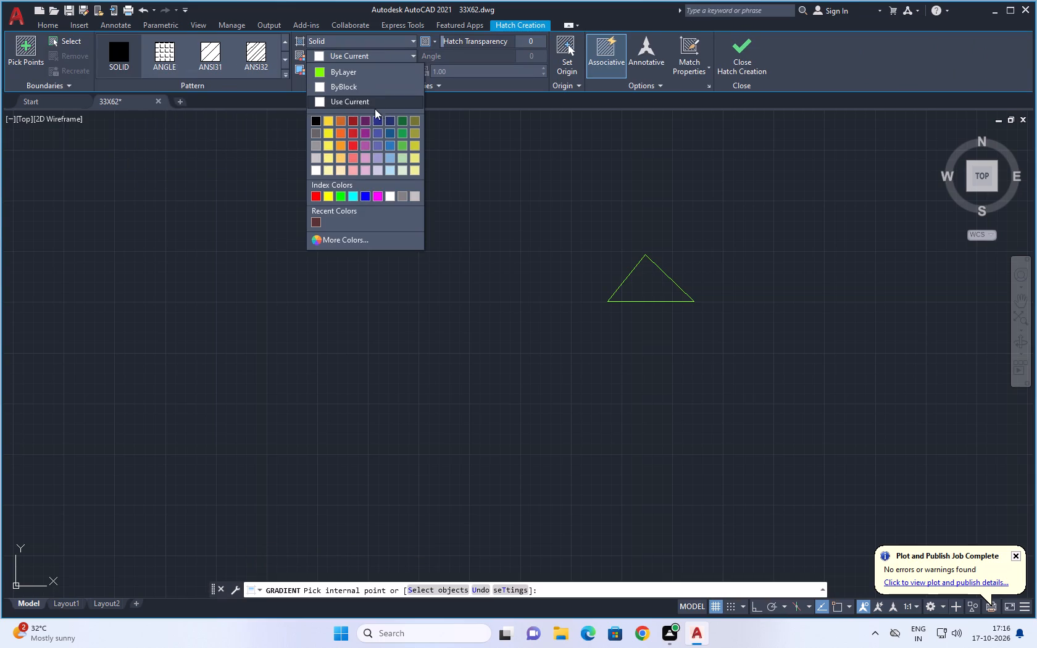
left_click(401, 141)
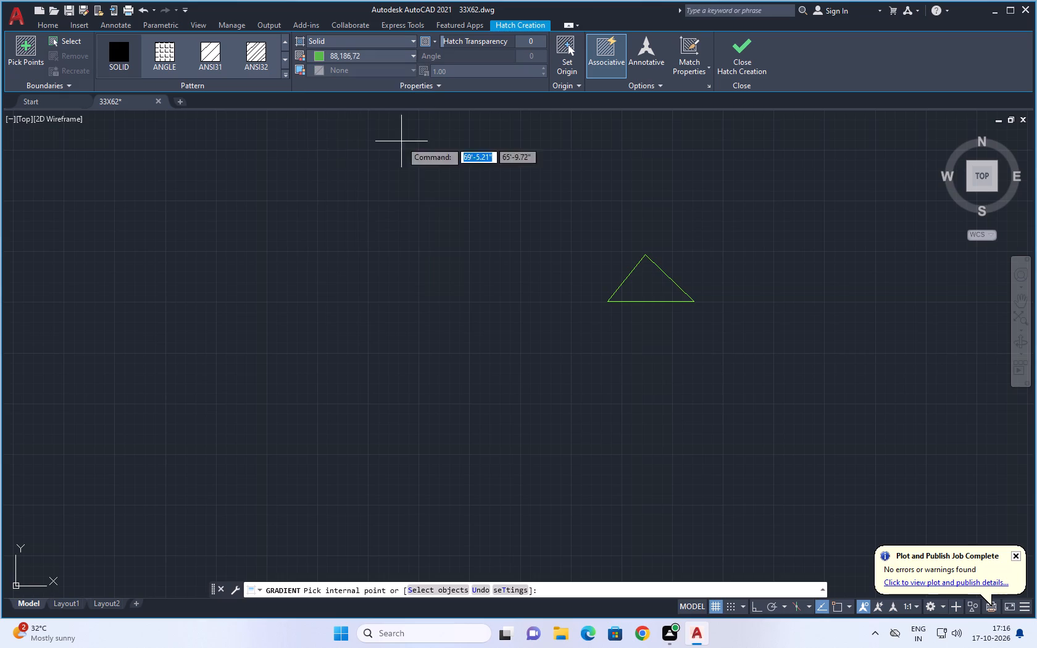
left_click(642, 279)
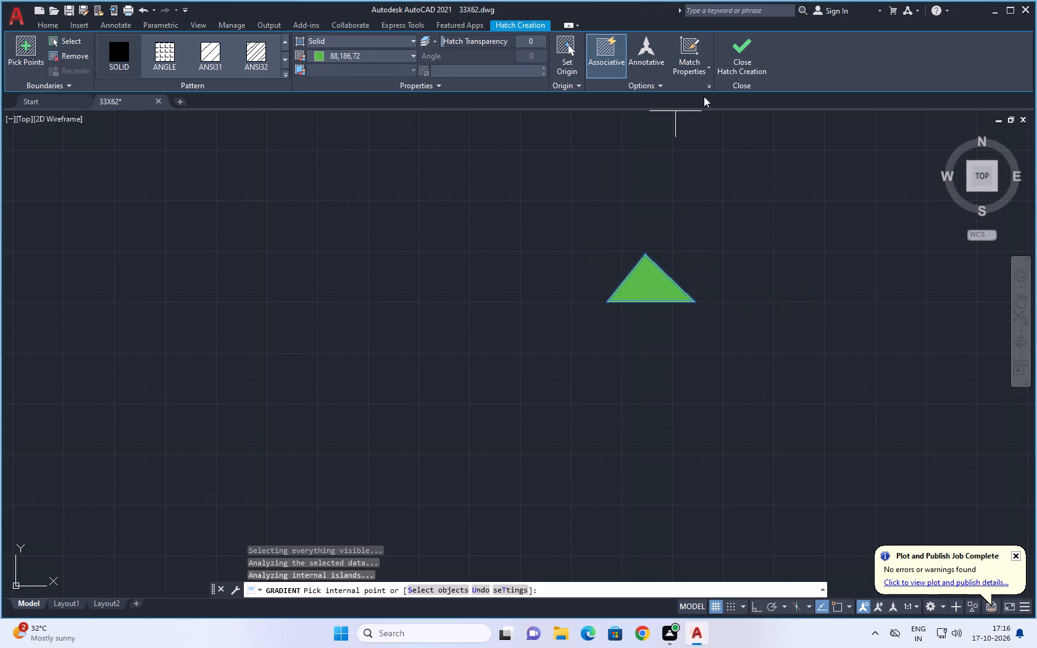
left_click(740, 57)
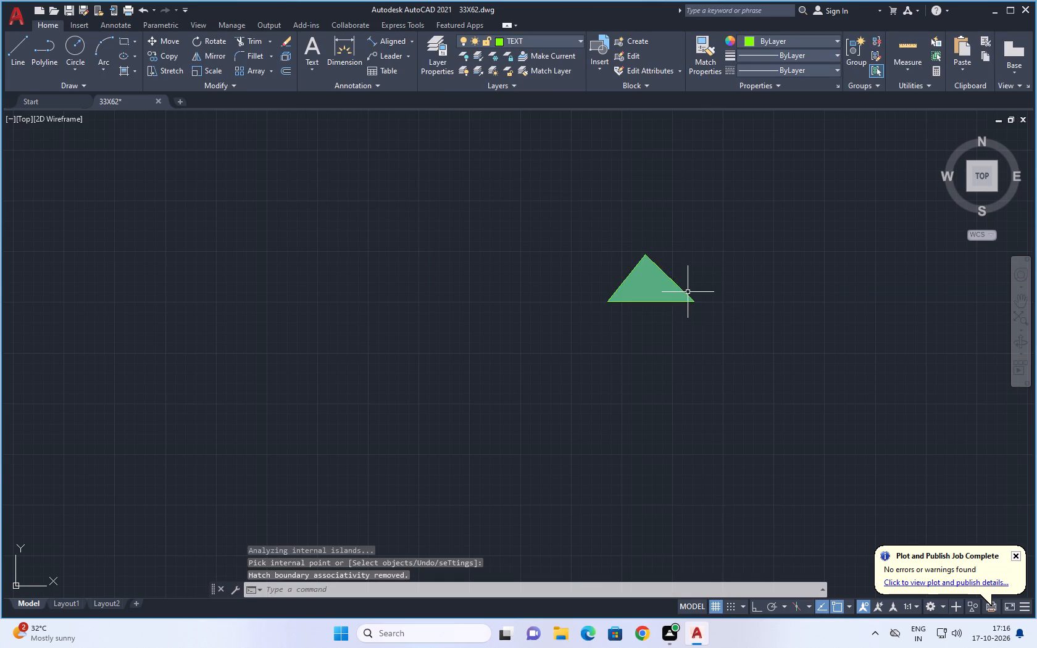
scroll(688, 292, "down", 1)
key("Escape")
key("Escape")
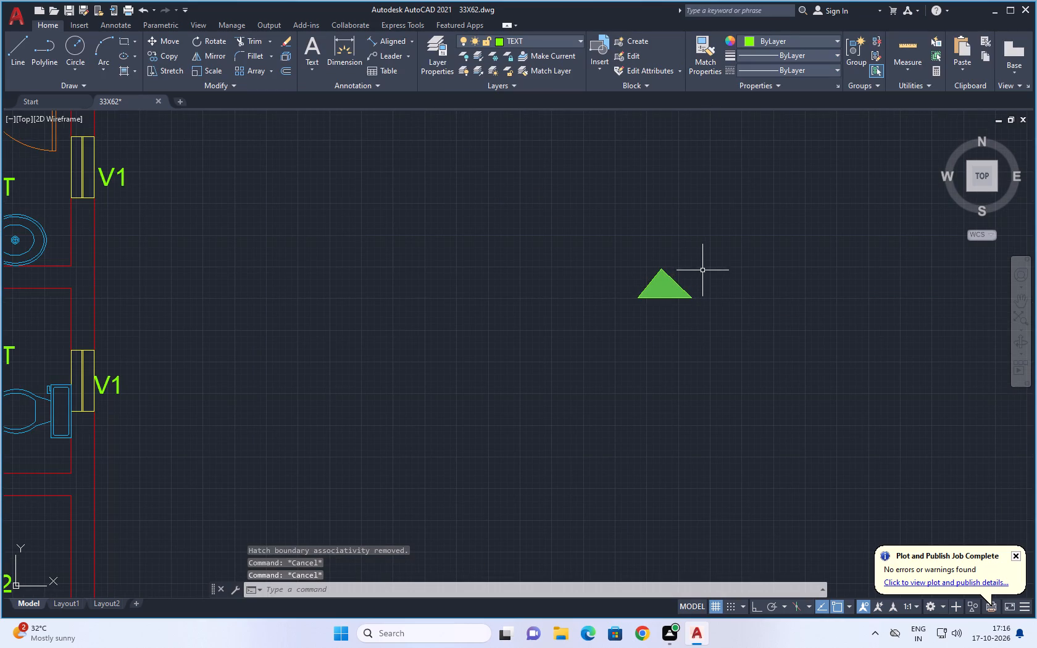
Group the triangle's three outline lines with its solid fill.
left_click(705, 266)
left_click(582, 326)
key("j")
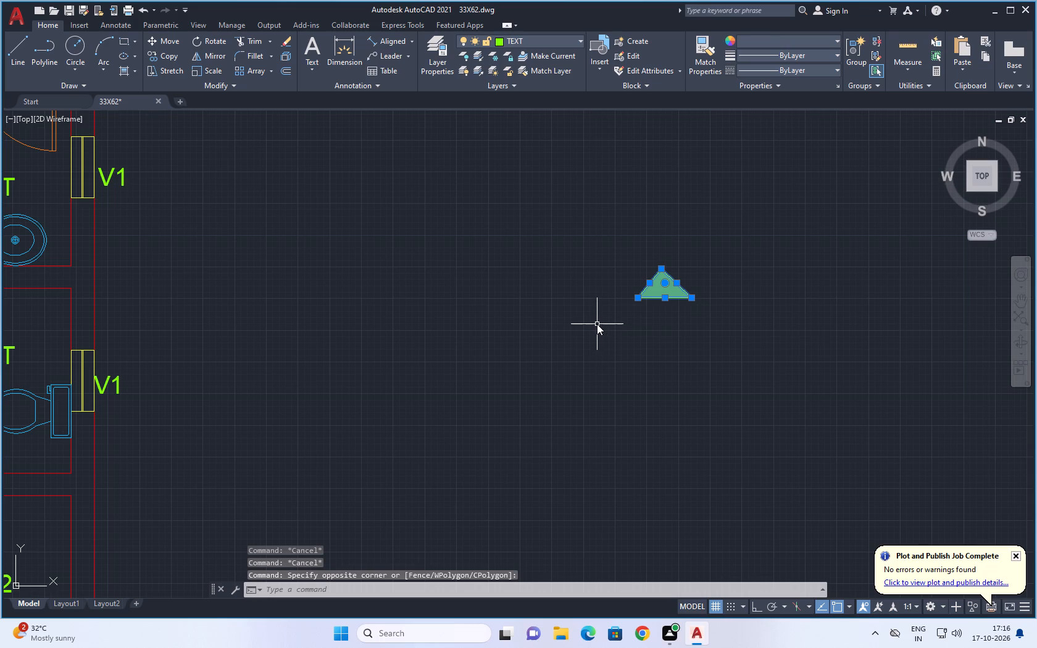
key("BackSpace")
type("G")
key("space")
Copy the grouped triangle into Flat B's main entry doorway, just north of the D1 tag, and end the copying.
left_click(706, 265)
left_click(624, 317)
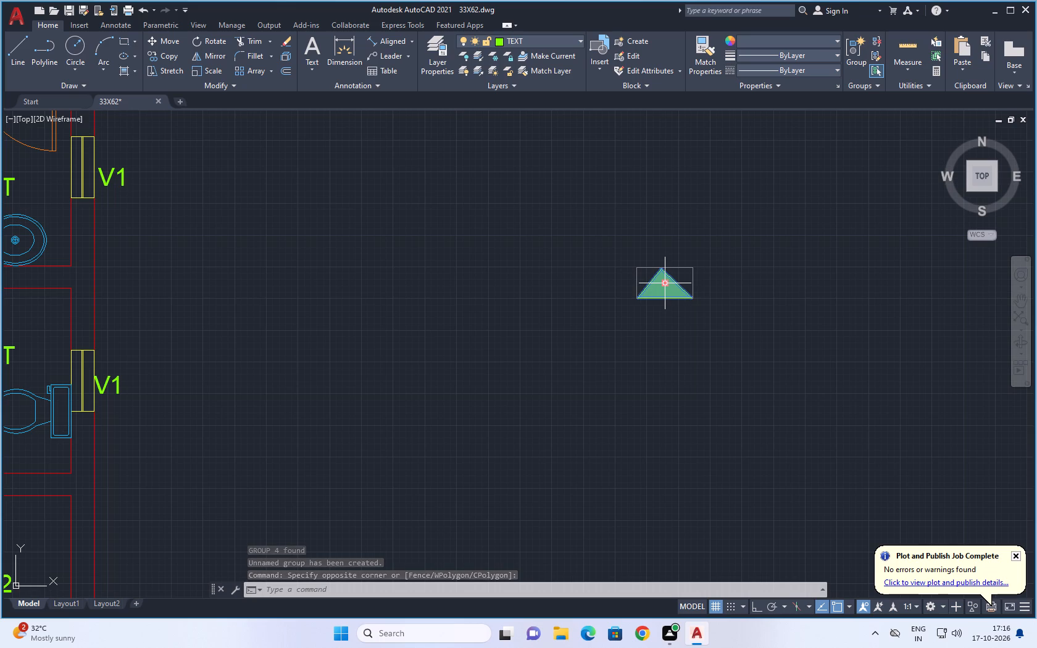
type("CO")
key("space")
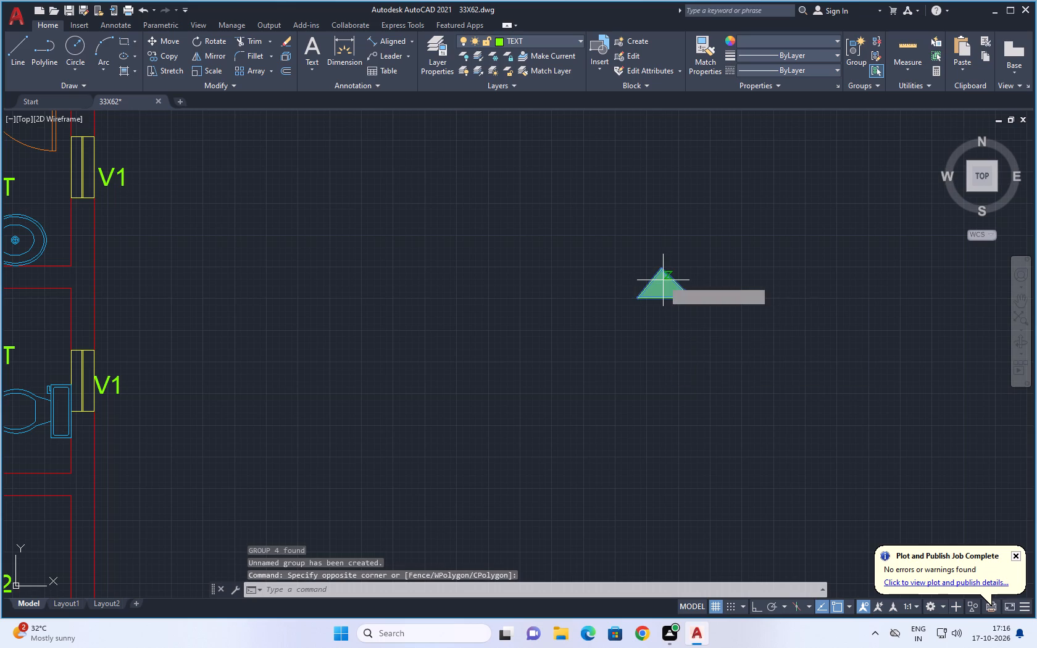
left_click(664, 283)
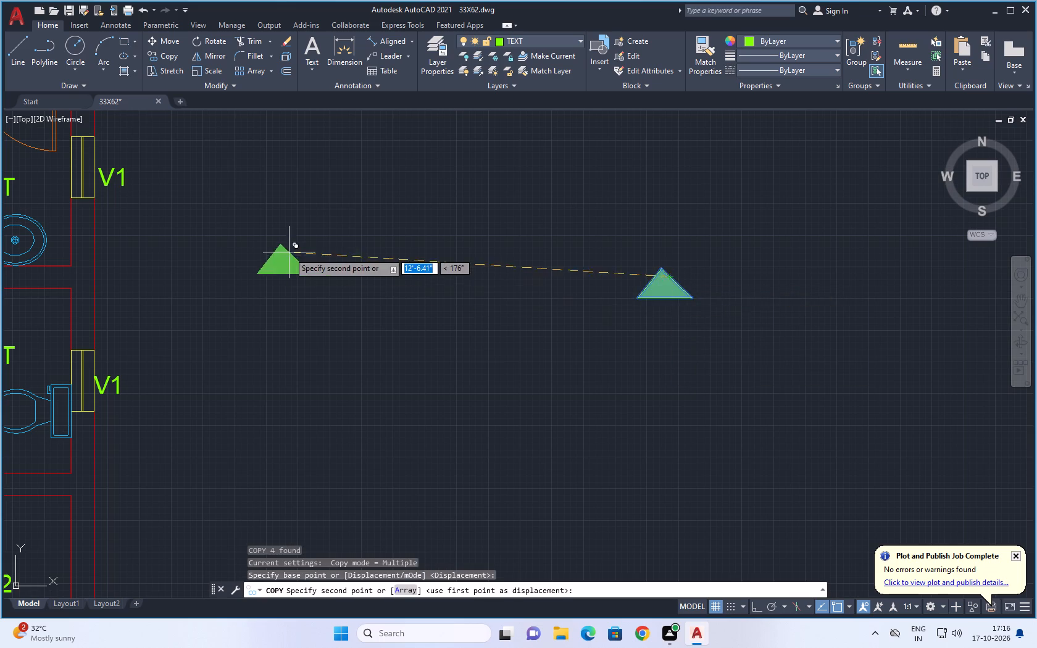
scroll(289, 252, "down", 2)
middle_click_drag(287, 265, 793, 257)
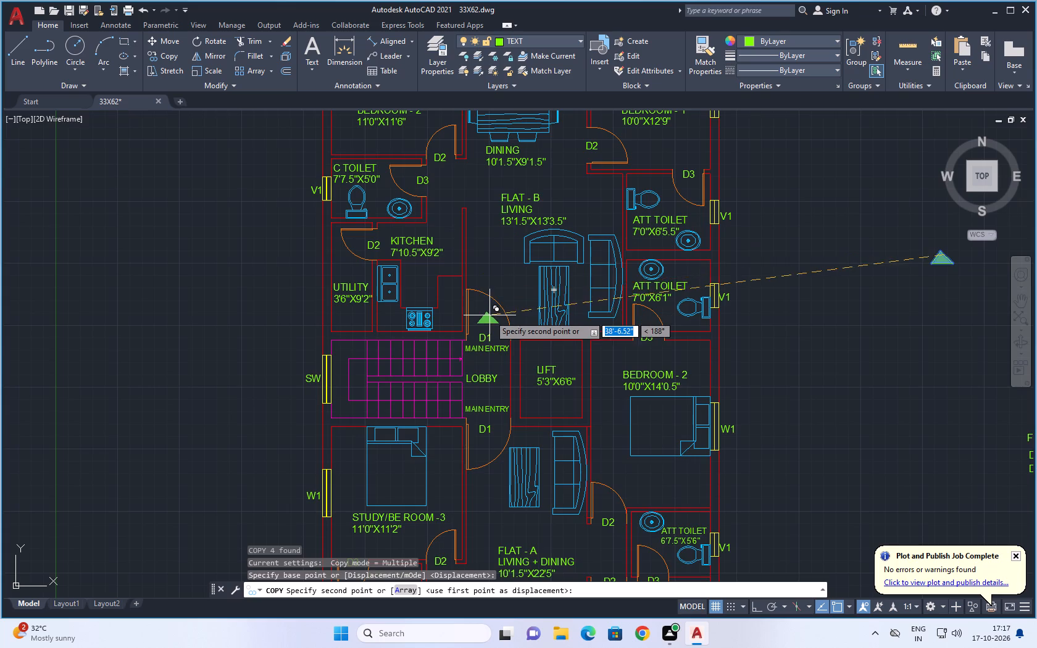
scroll(488, 318, "up", 2)
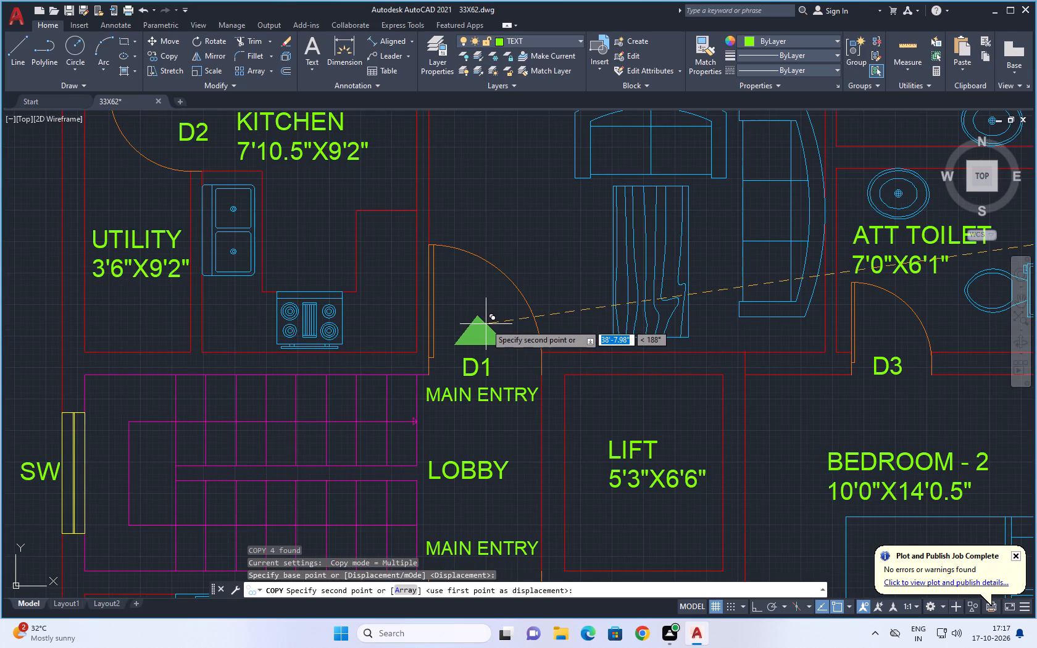
left_click(486, 324)
scroll(498, 415, "down", 1)
middle_click_drag(497, 428, 497, 424)
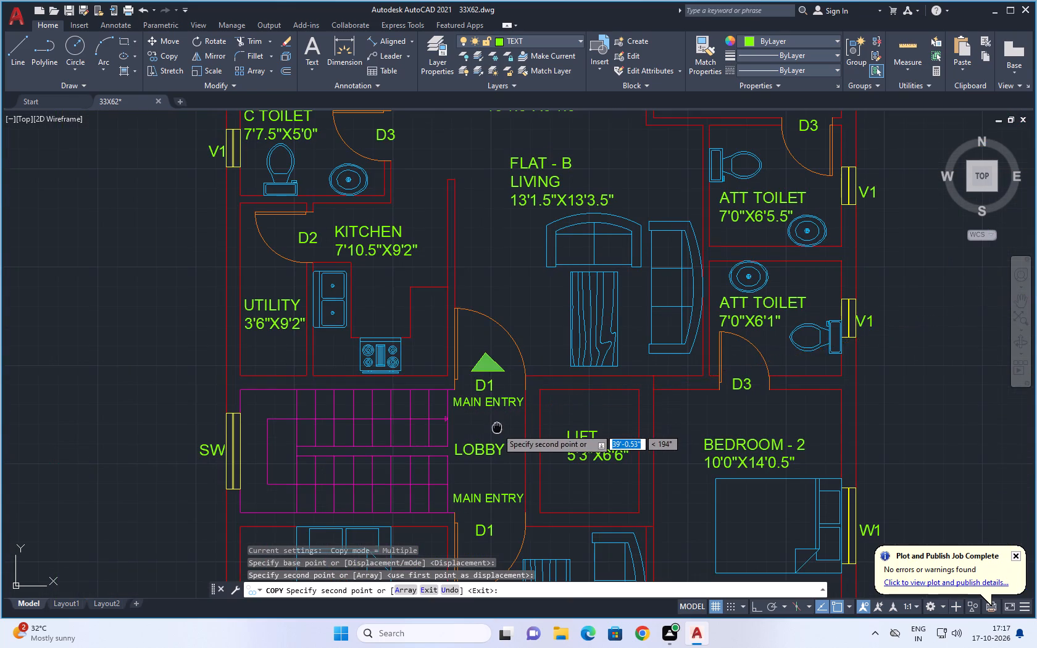
middle_click_drag(497, 424, 470, 285)
scroll(418, 328, "down", 1)
scroll(874, 345, "down", 1)
key("Escape")
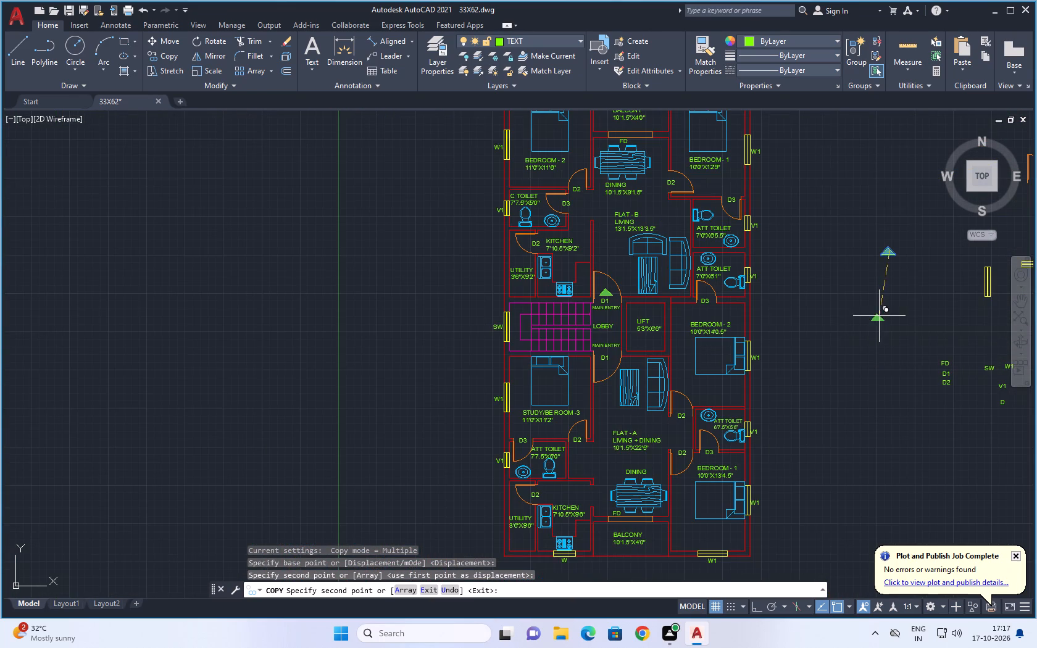
Rotate the original grouped triangle beside the plan about its apex so that it points south.
middle_click_drag(907, 268, 822, 309)
scroll(818, 299, "up", 3)
left_click_drag(815, 260, 806, 263)
left_click(620, 319)
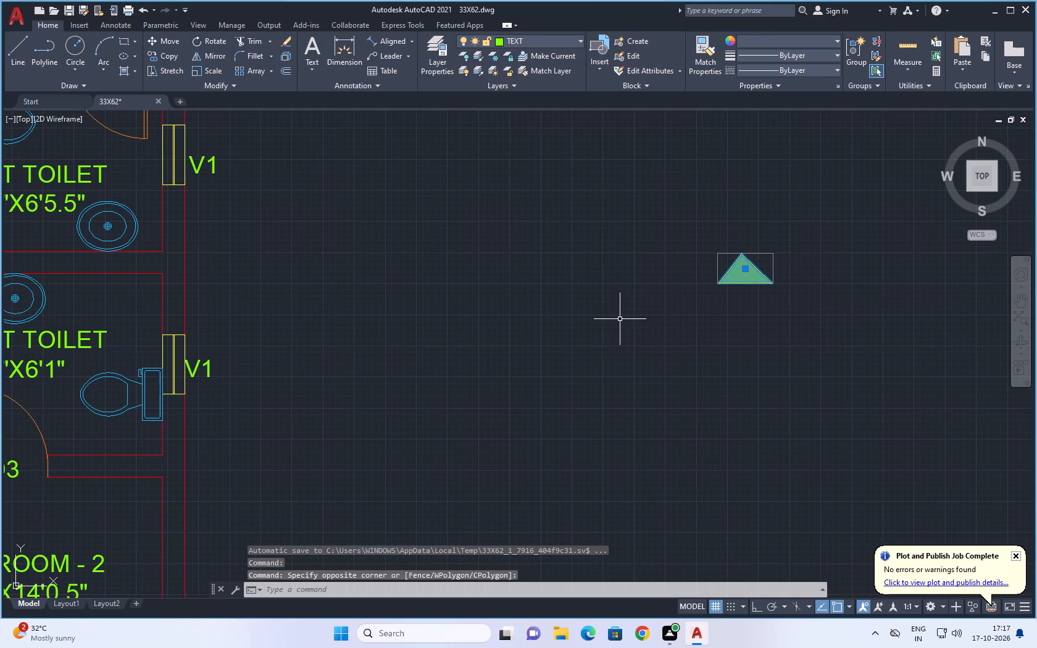
type("RO")
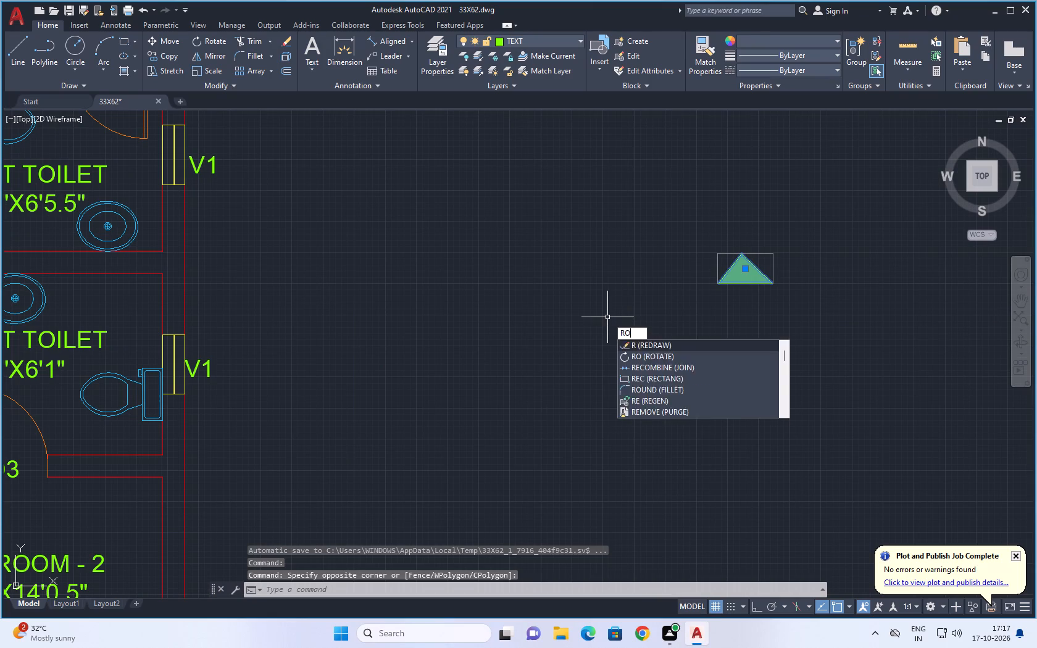
key("space")
left_click(741, 255)
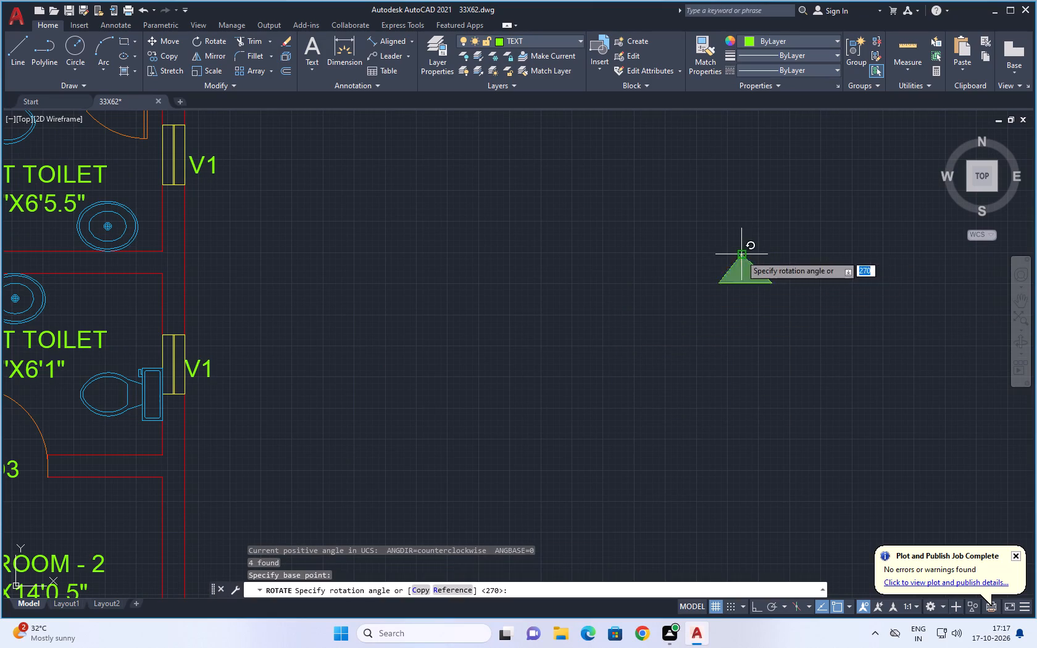
left_click(545, 257)
Move the south-pointing triangle into Flat A's main entry doorway, just south of the D1 tag, and clear the selection.
left_click(855, 197)
left_click(609, 307)
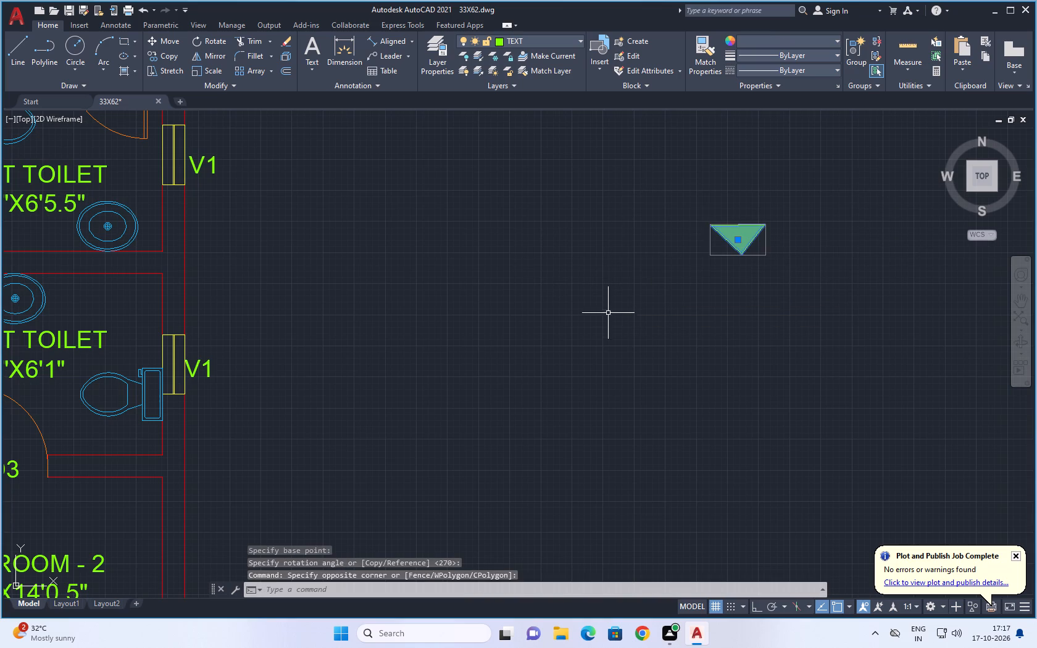
left_click(736, 235)
left_click(736, 238)
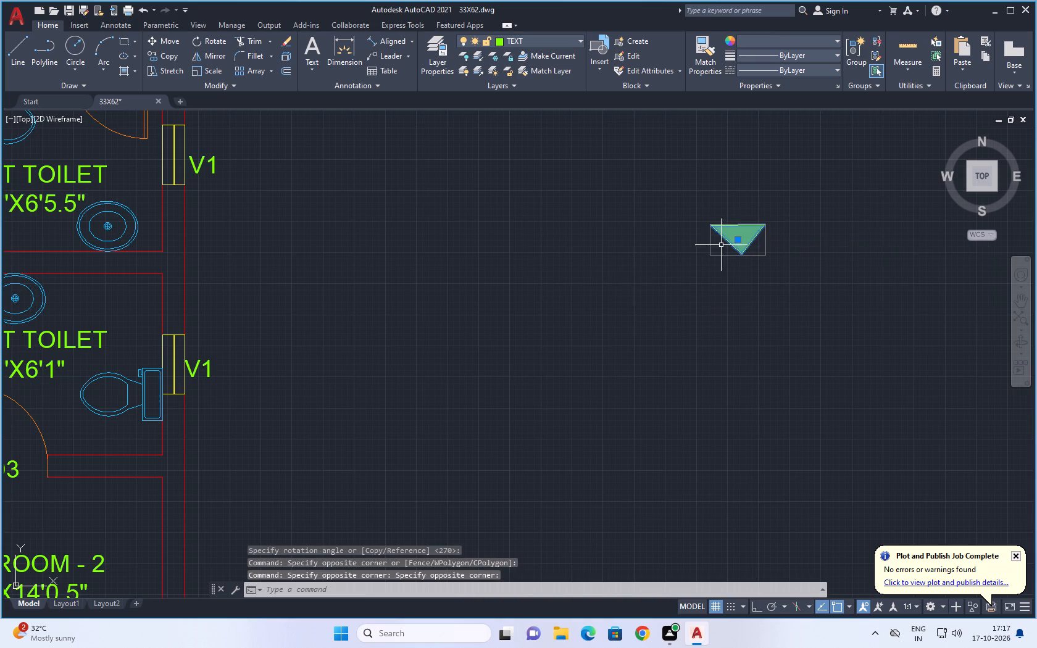
left_click(738, 242)
scroll(389, 323, "down", 3)
middle_click_drag(384, 331, 701, 234)
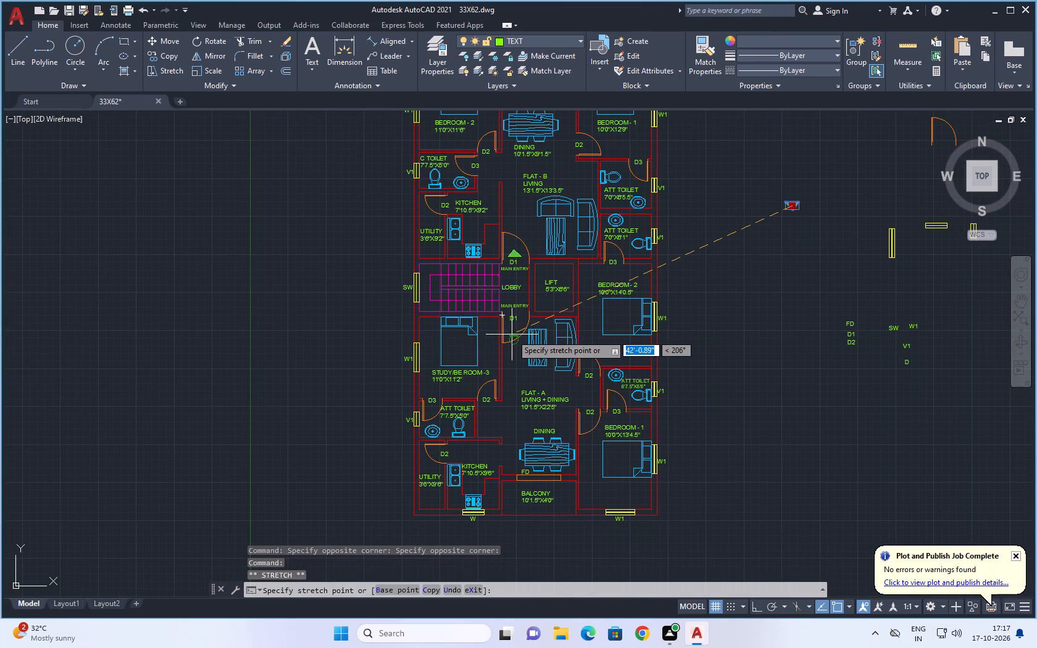
scroll(512, 338, "up", 1)
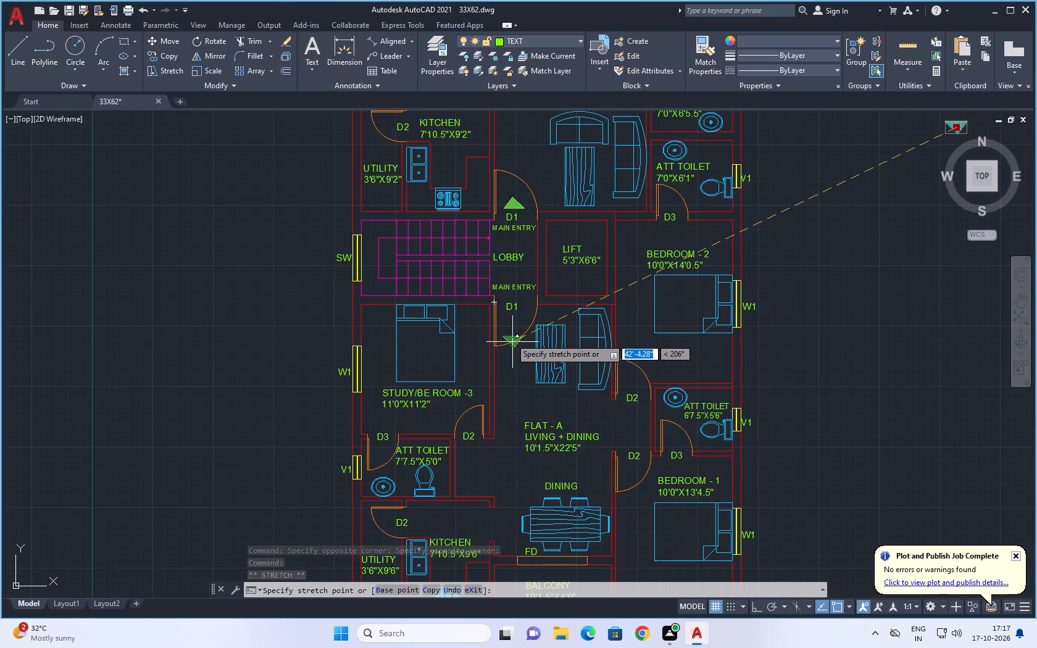
scroll(509, 329, "up", 3)
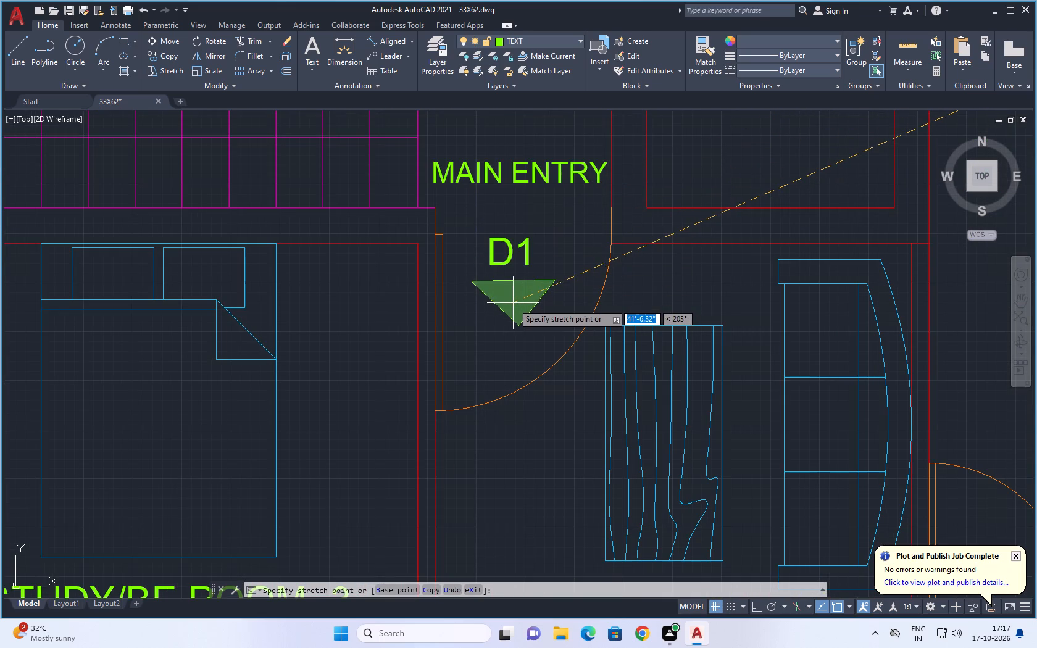
left_click(509, 304)
scroll(583, 304, "down", 2)
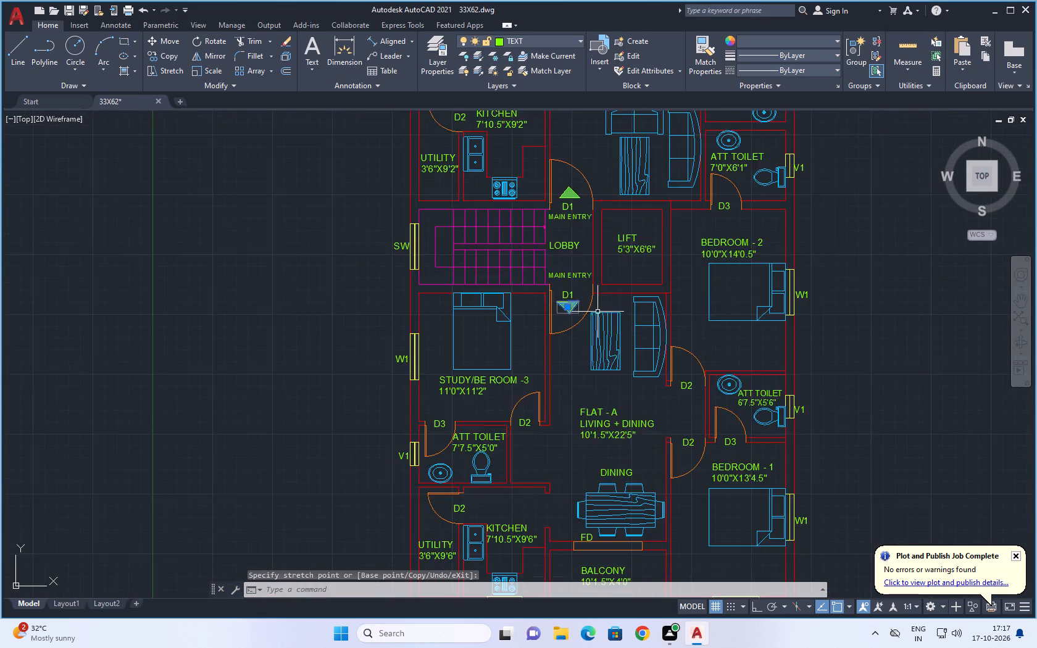
scroll(598, 312, "down", 2)
key("Escape")
Delete the four tread lines nearest the lobby in the staircase's north flight.
scroll(767, 338, "down", 1)
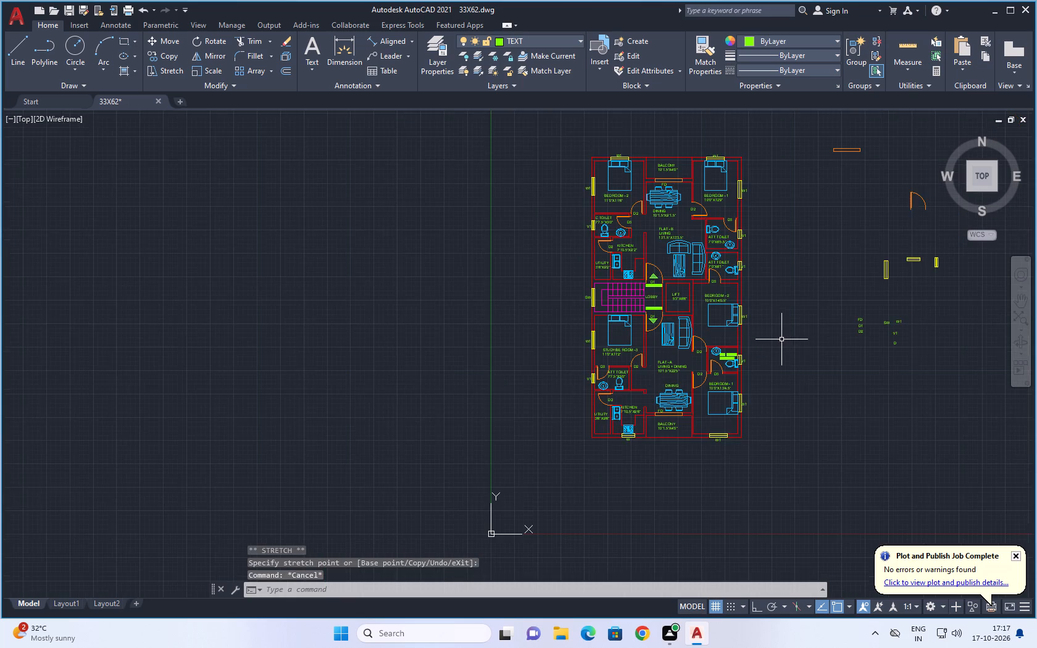
middle_click_drag(784, 333, 608, 238)
middle_click_drag(648, 246, 685, 362)
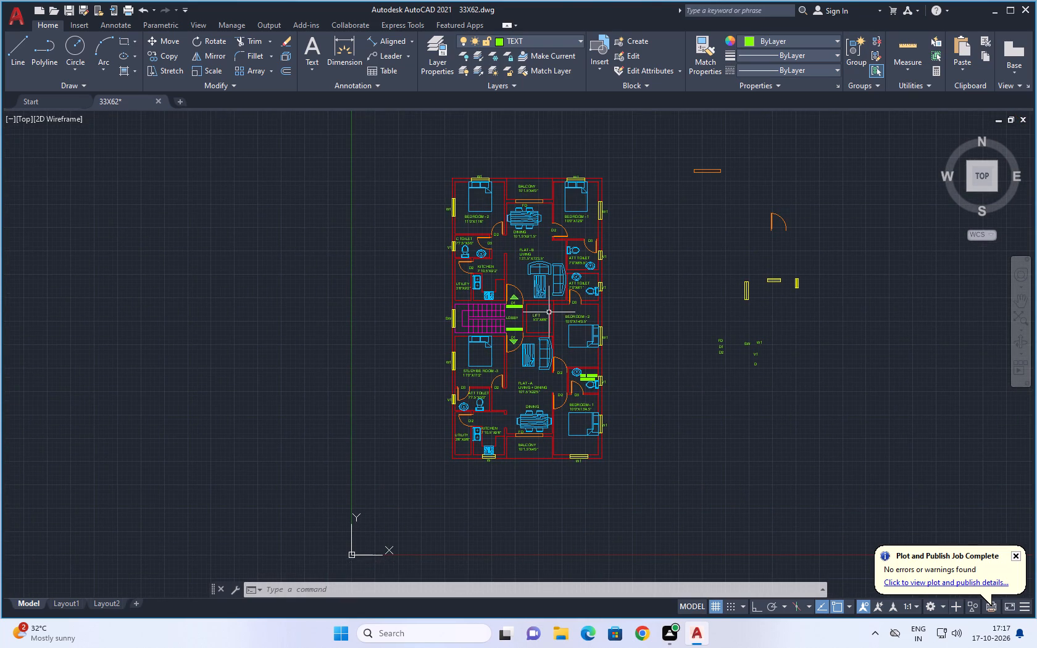
scroll(459, 322, "up", 4)
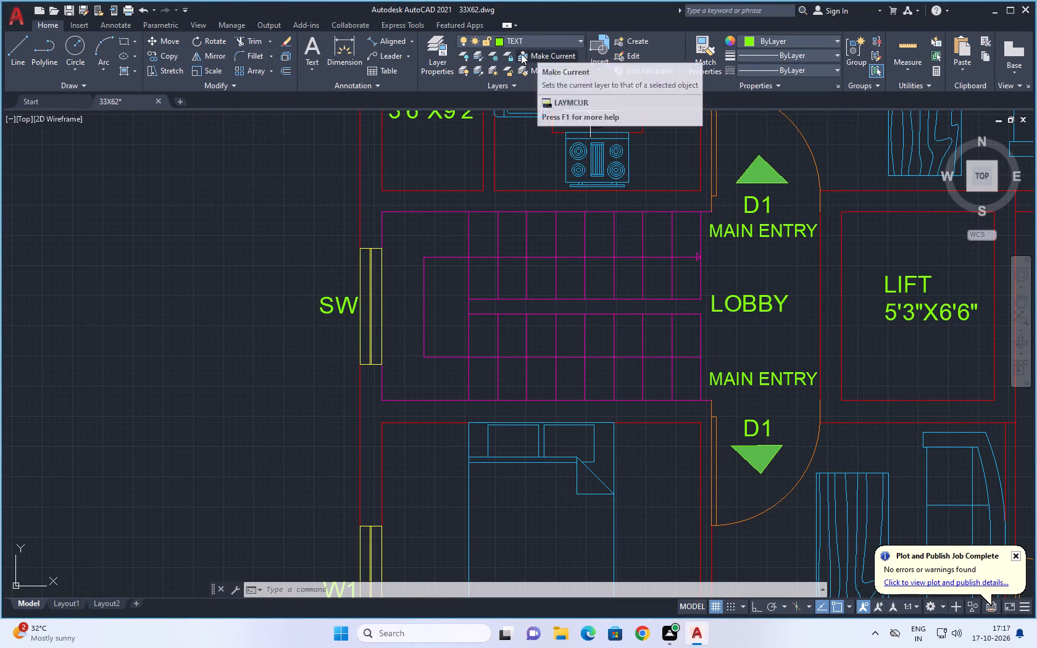
key("Escape")
key("Escape")
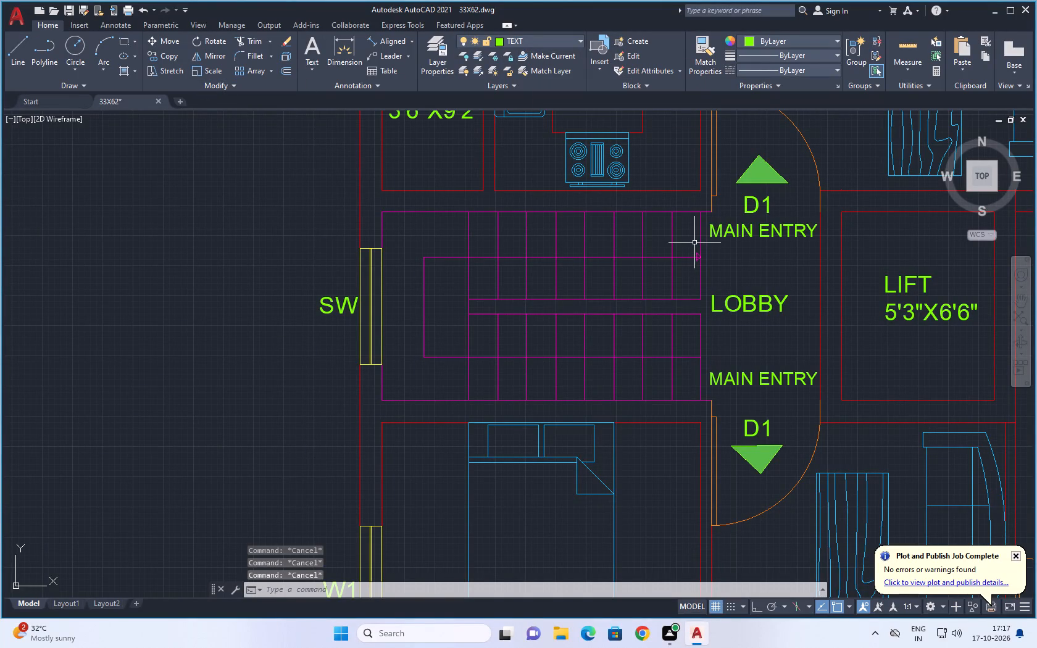
left_click(699, 239)
left_click(672, 235)
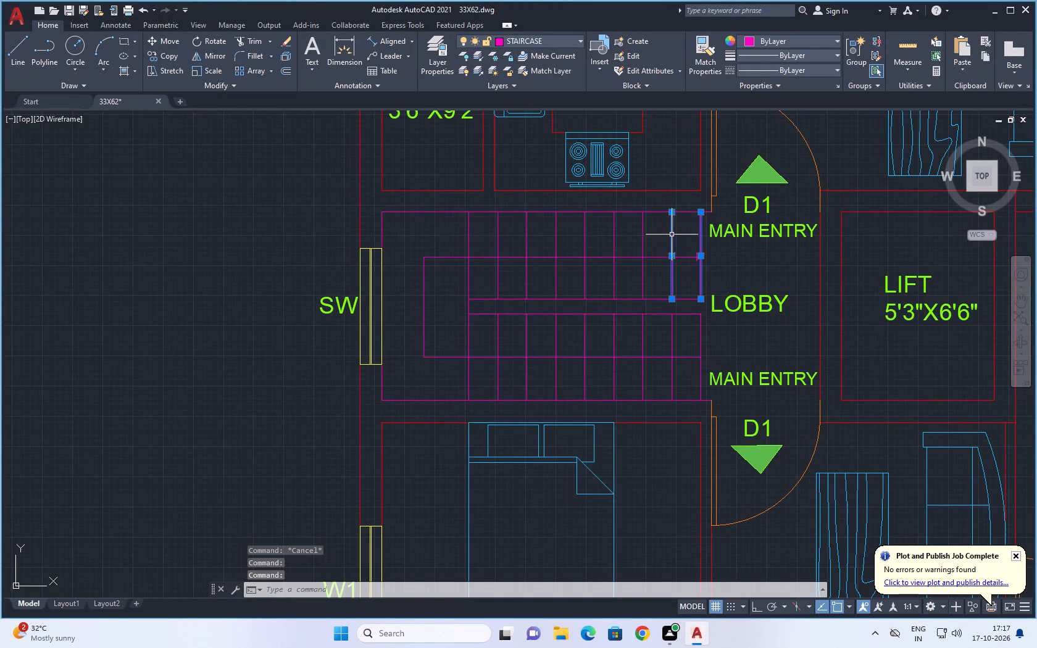
left_click(643, 238)
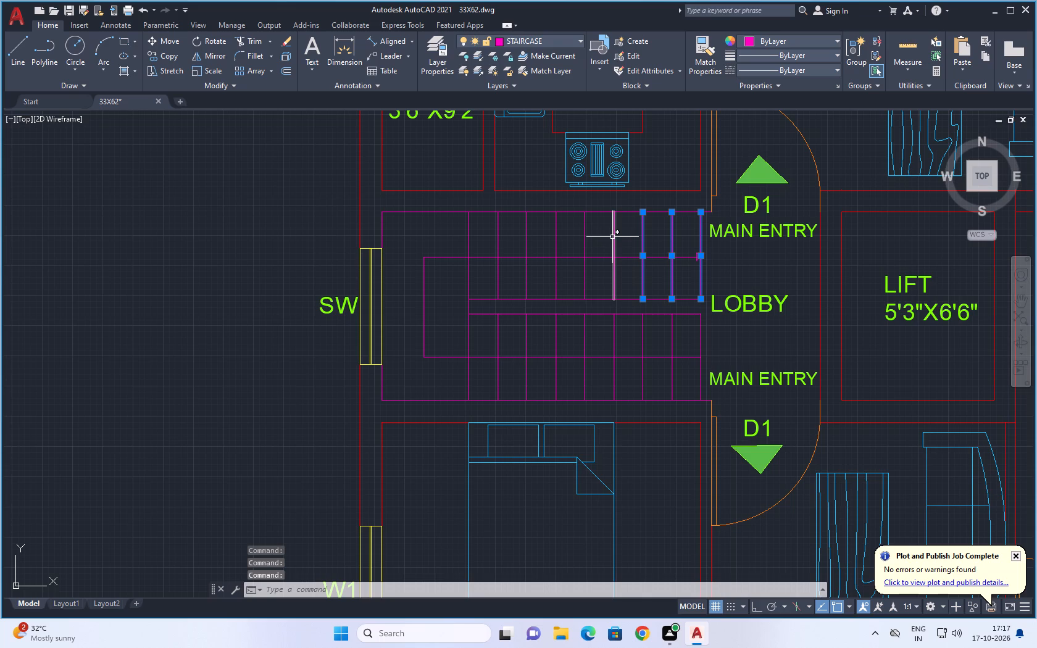
left_click(613, 237)
key("Delete")
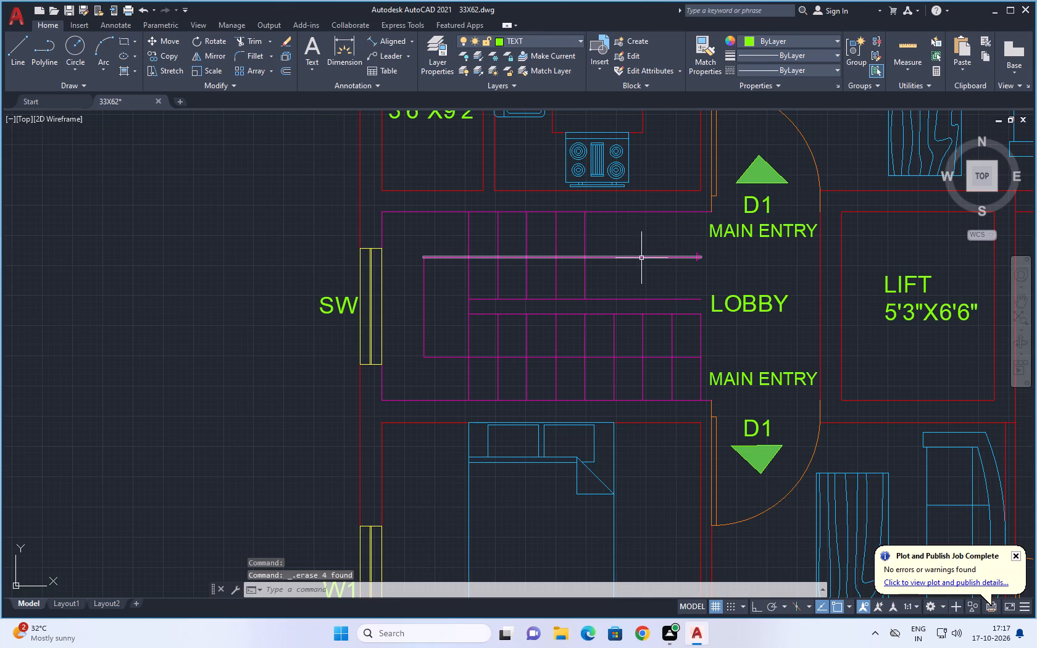
Delete the walking-direction line in the staircase's north flight and the arrowhead at its lobby end.
left_click(641, 258)
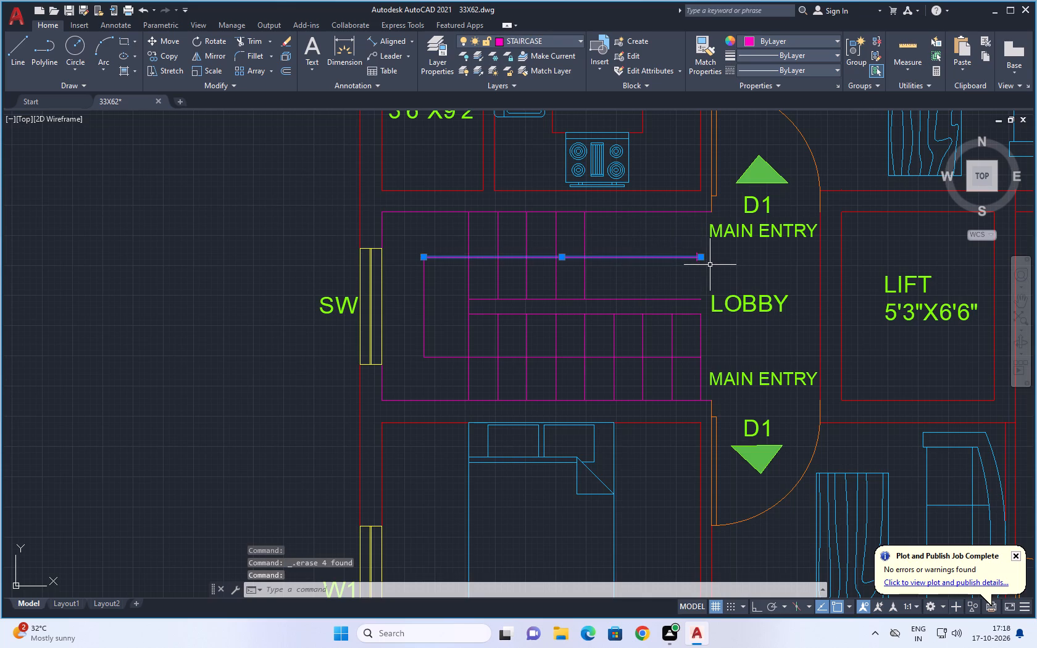
key("Delete")
left_click(704, 252)
left_click(687, 264)
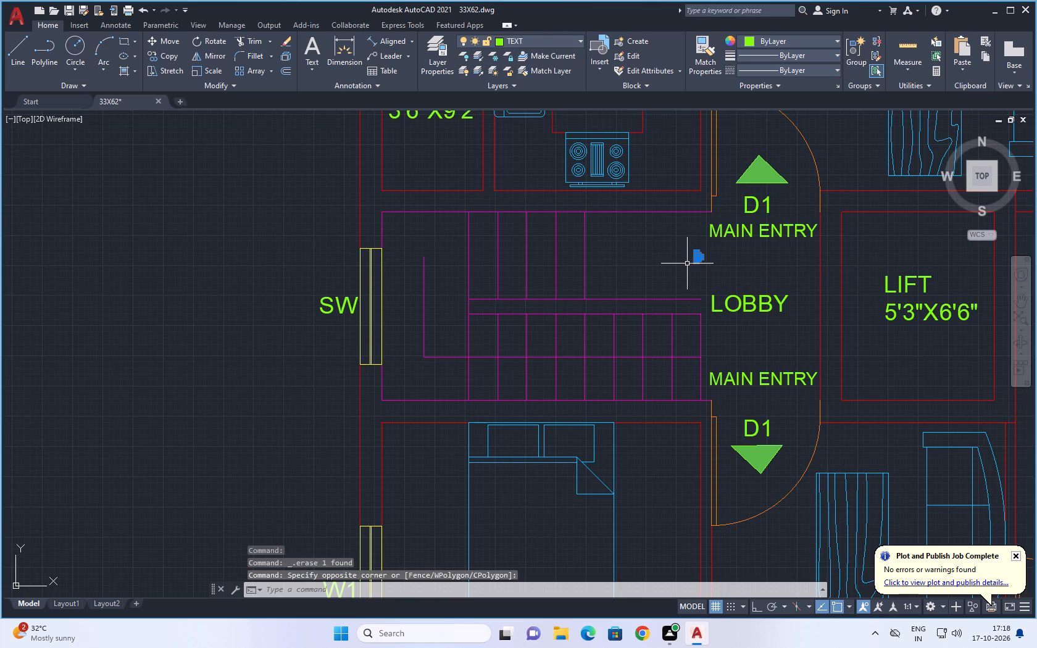
key("Delete")
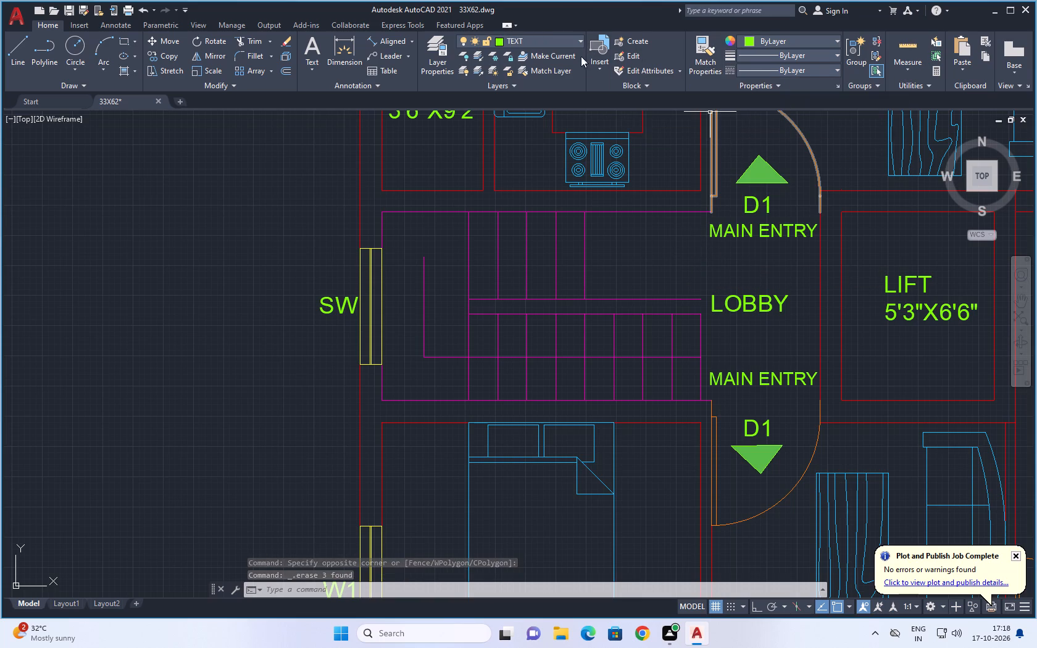
On the STAIRCASE layer, draw a line about 5'-6.5" long from the landing direction line's north end east to the north flight's last tread.
left_click(578, 40)
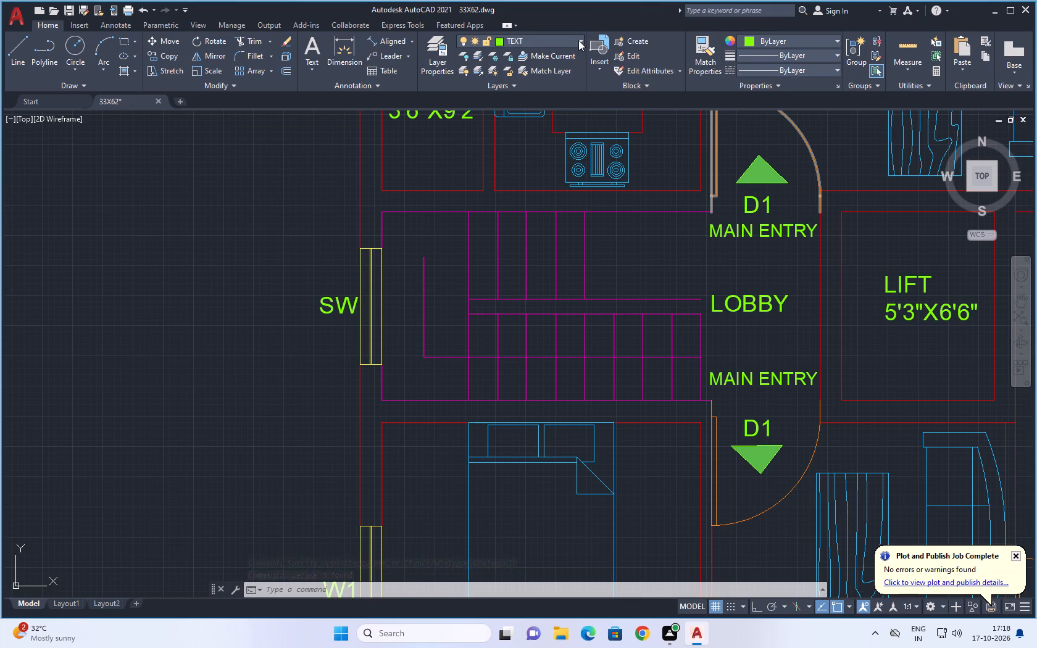
left_click(557, 116)
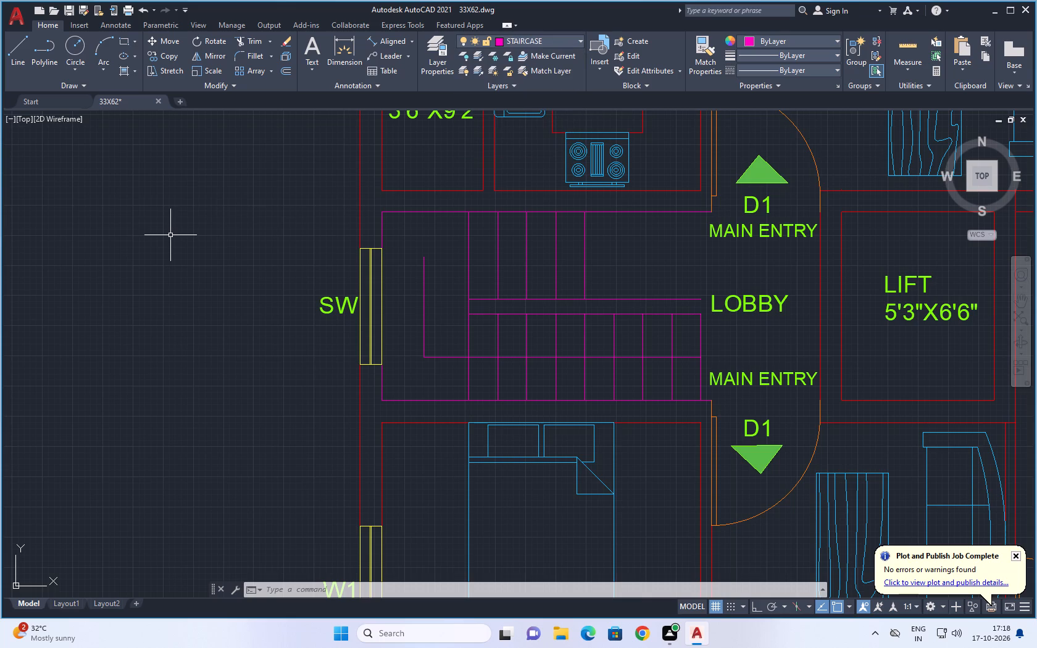
left_click(18, 54)
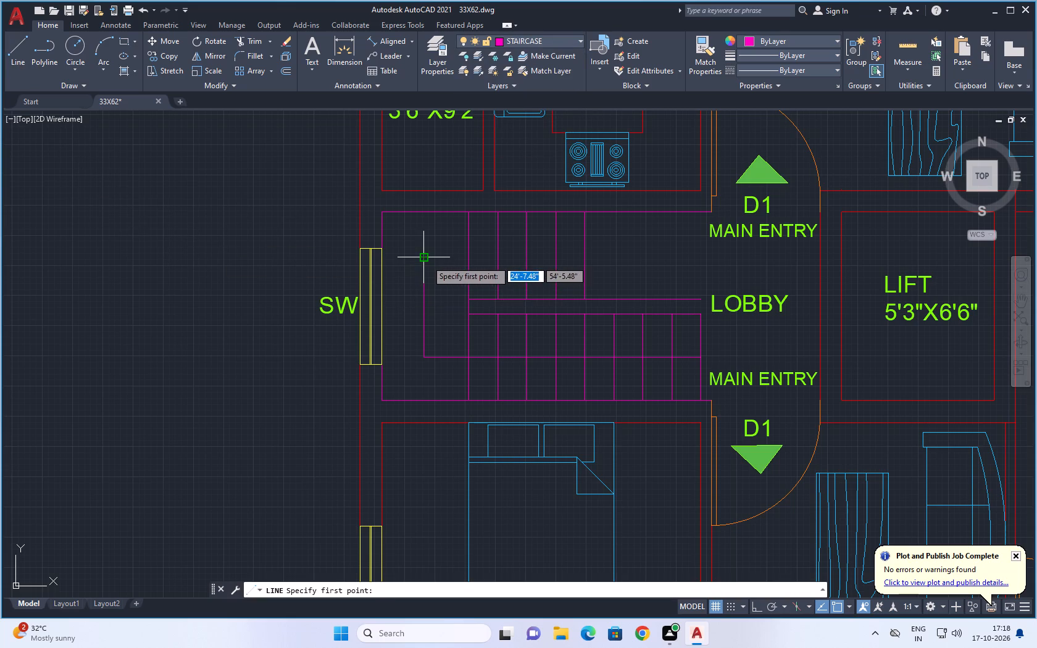
left_click(427, 260)
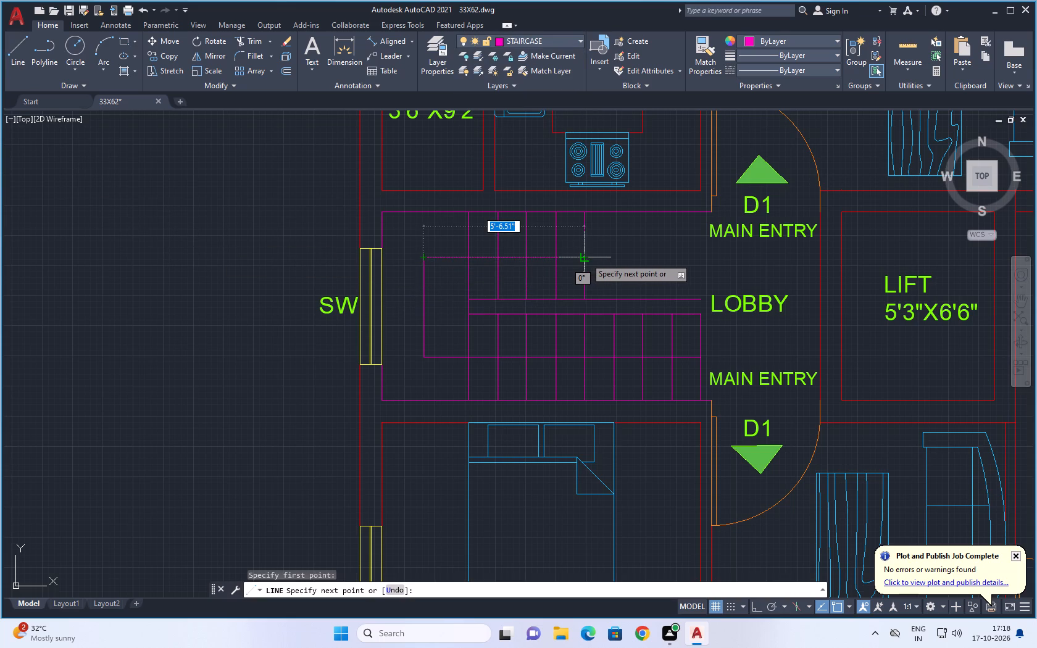
left_click(586, 259)
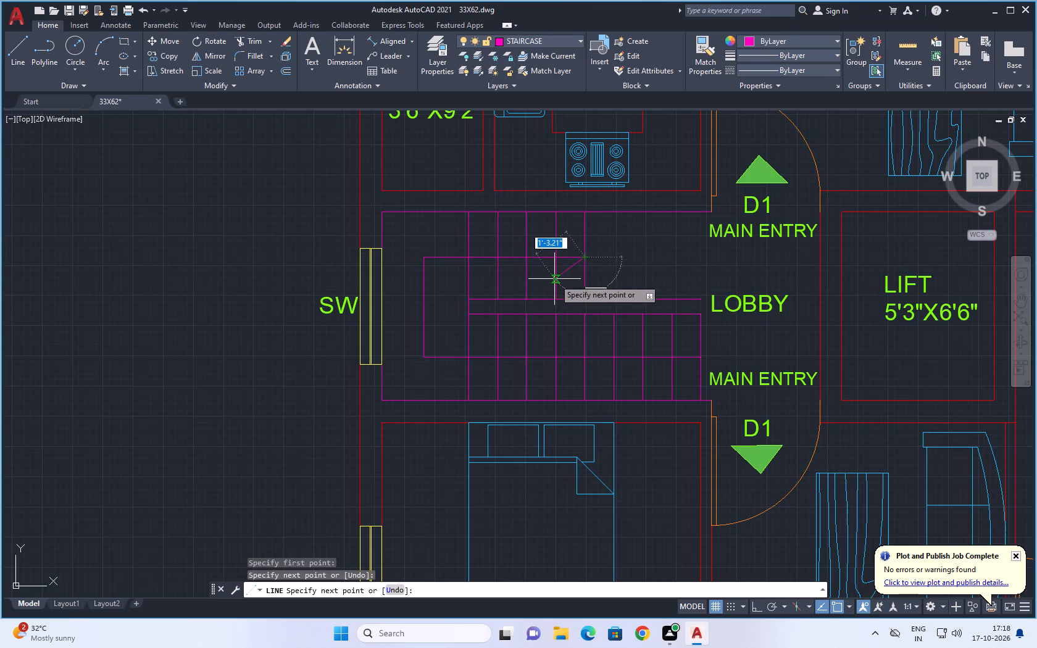
key("Escape")
Draw a closed triangular arrowhead with slanted sides about 2.8" long at the new direction line's east end, its tip touching the last tread.
scroll(585, 255, "up", 3)
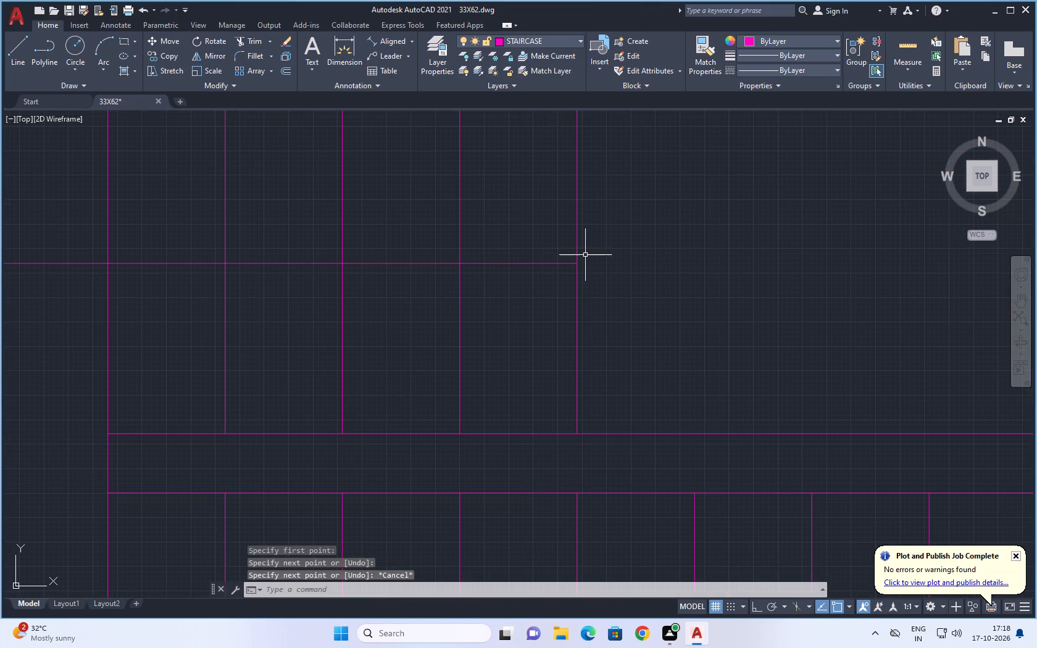
key("space")
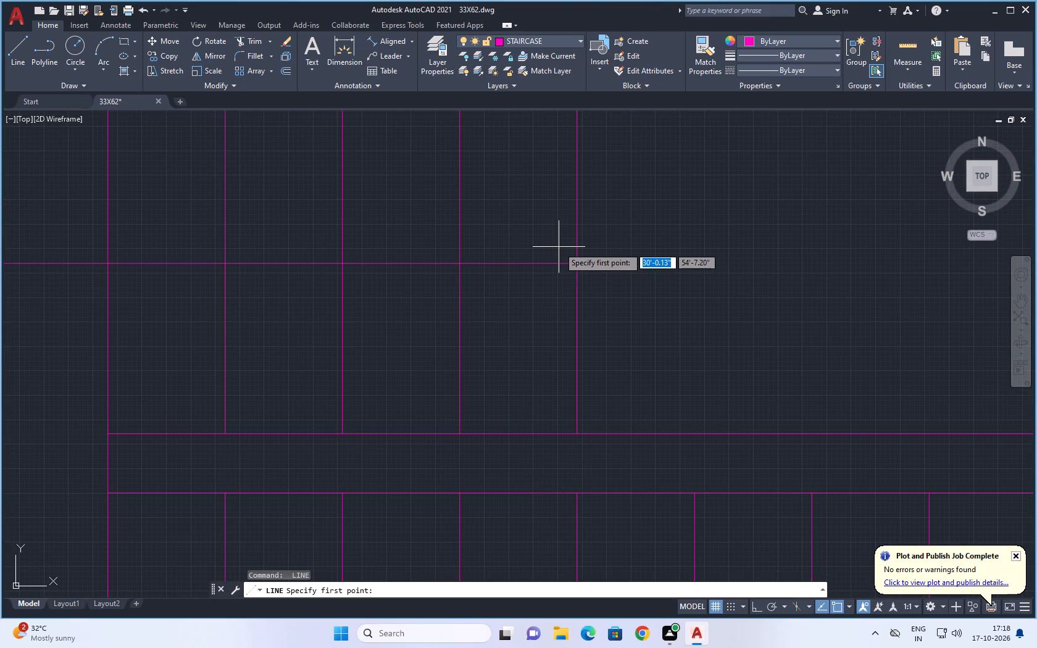
left_click(557, 244)
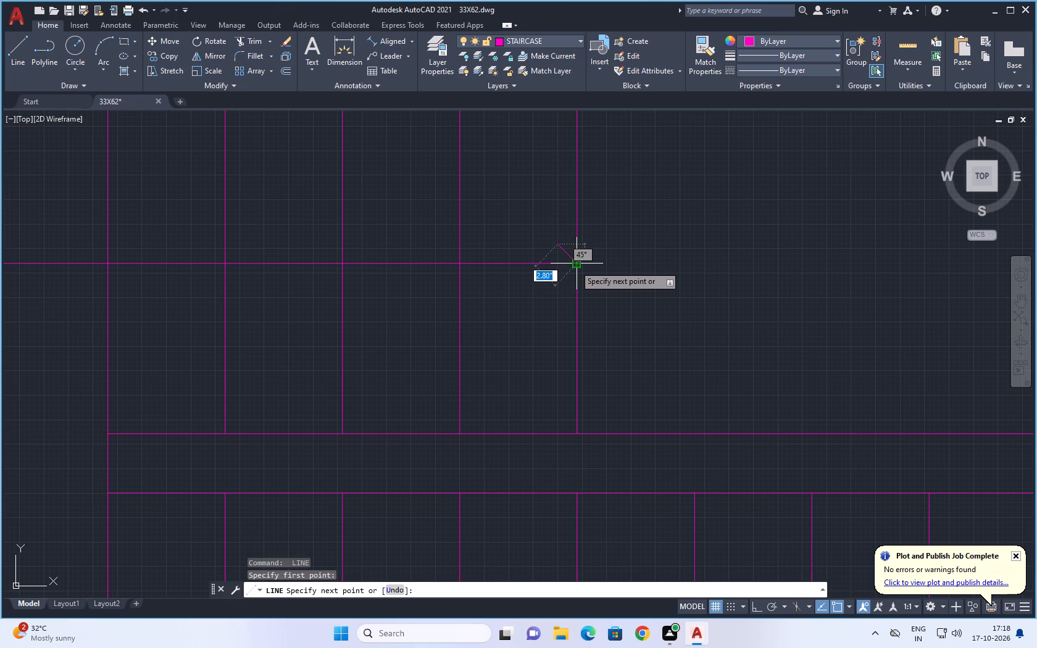
left_click(575, 265)
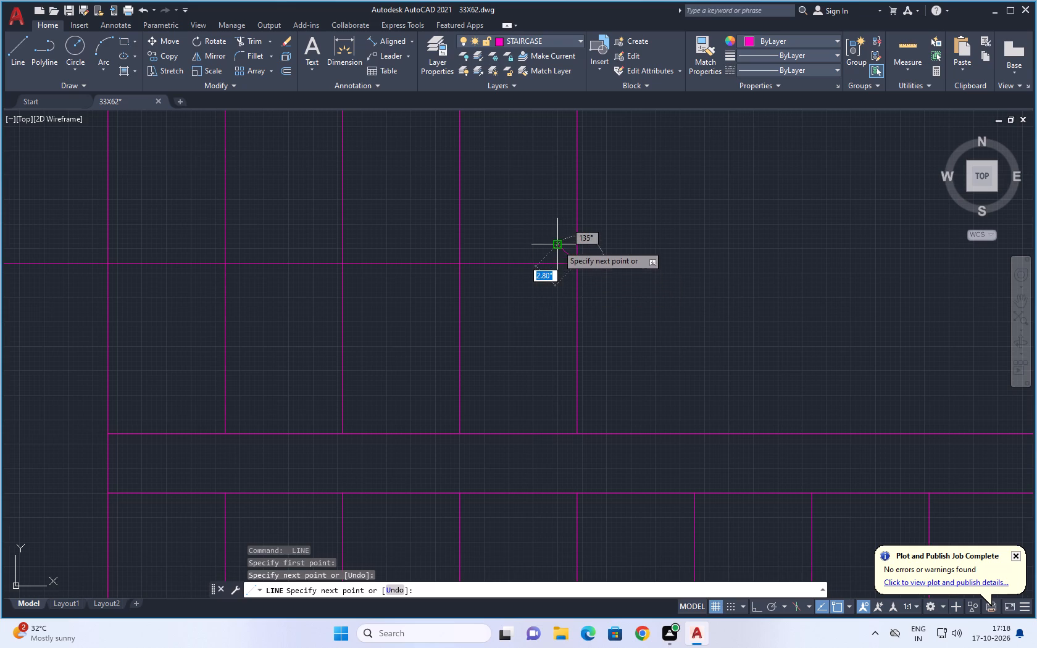
left_click(558, 281)
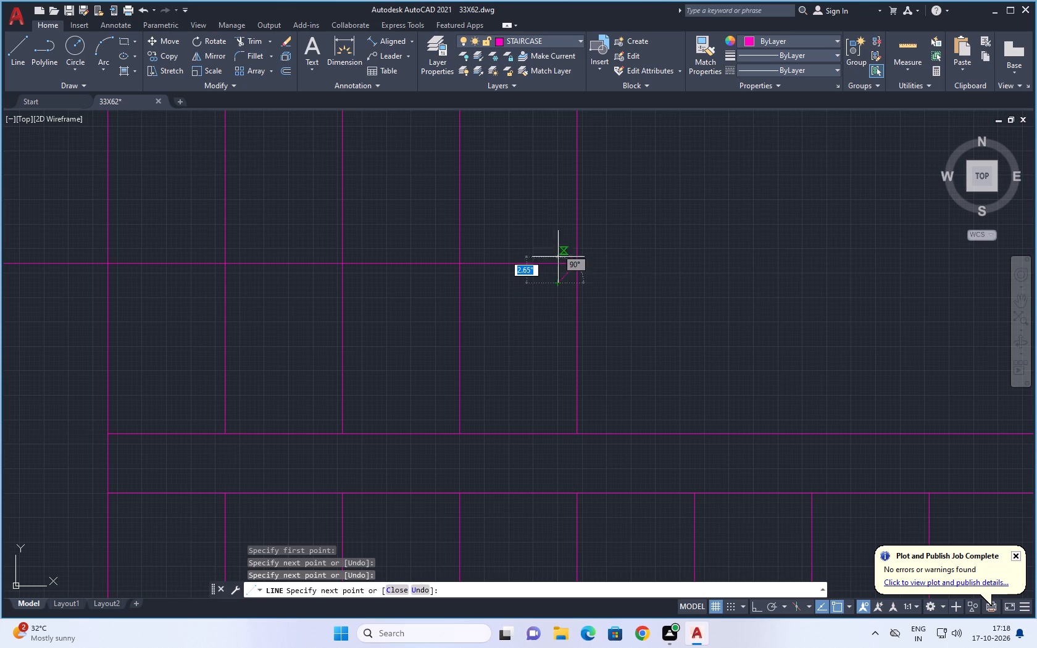
left_click(557, 248)
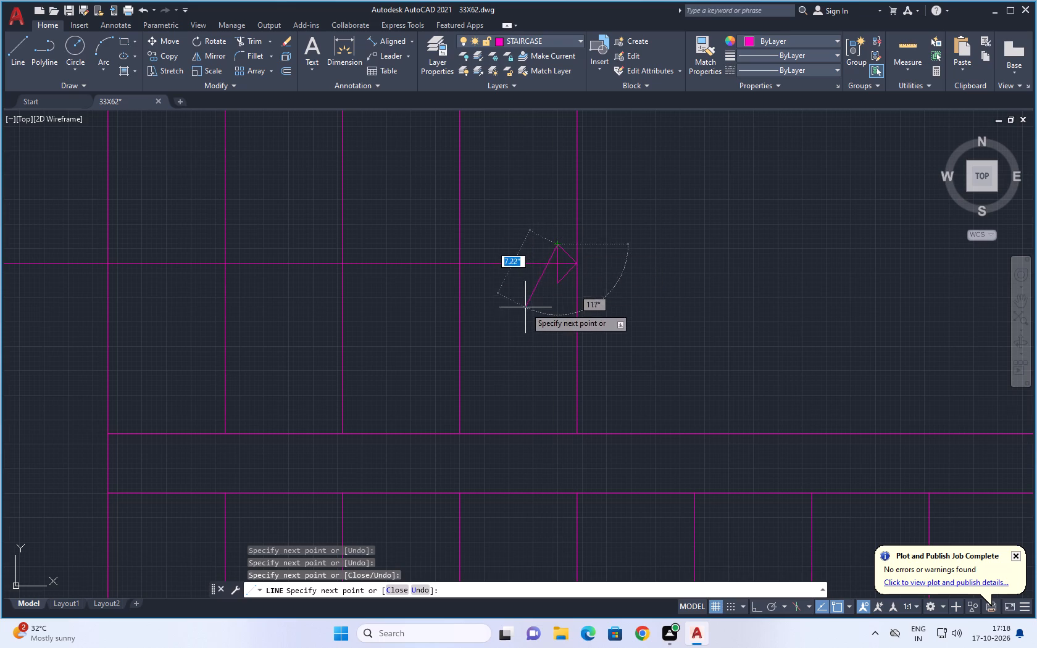
key("Escape")
key("Escape")
Fill both halves of the north flight's arrowhead with a solid magenta hatch.
scroll(609, 295, "down", 2)
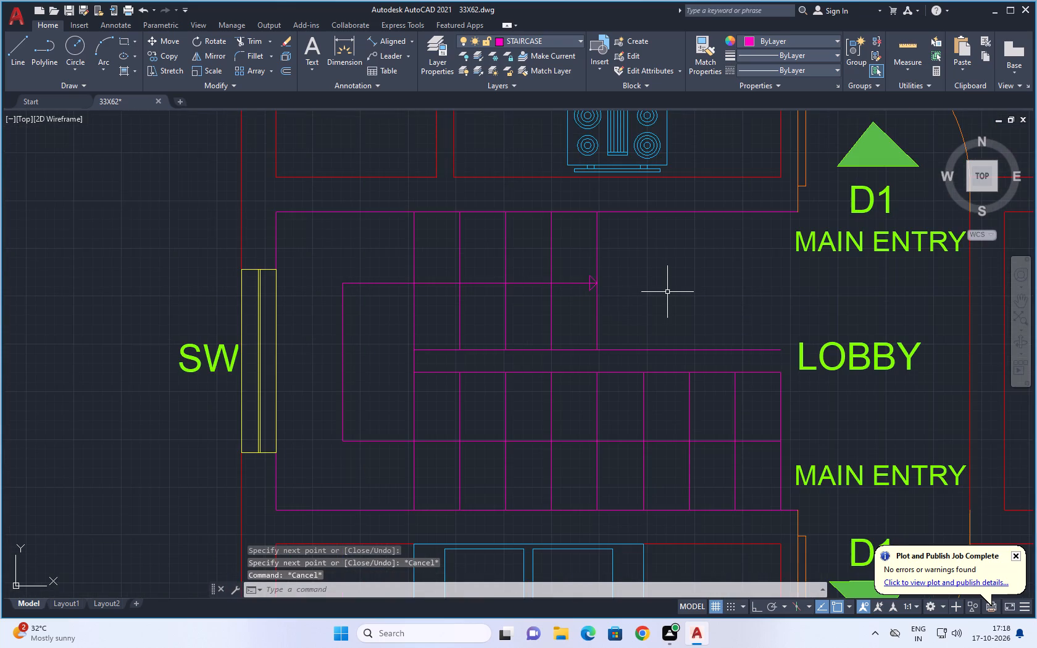
middle_click_drag(664, 288, 595, 236)
scroll(582, 236, "up", 2)
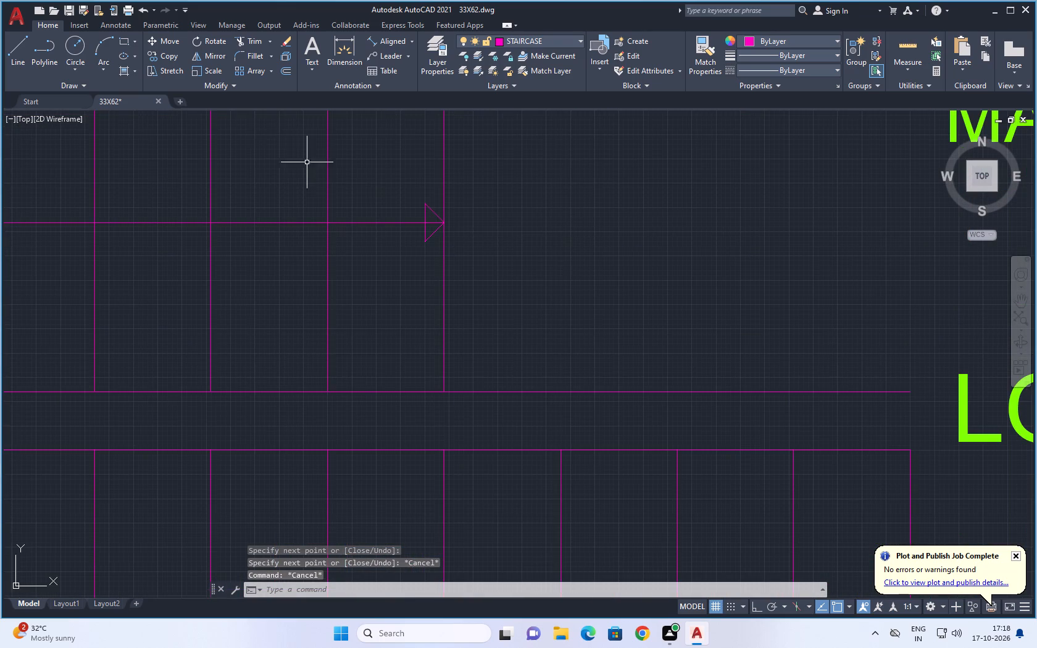
left_click(131, 72)
left_click(136, 114)
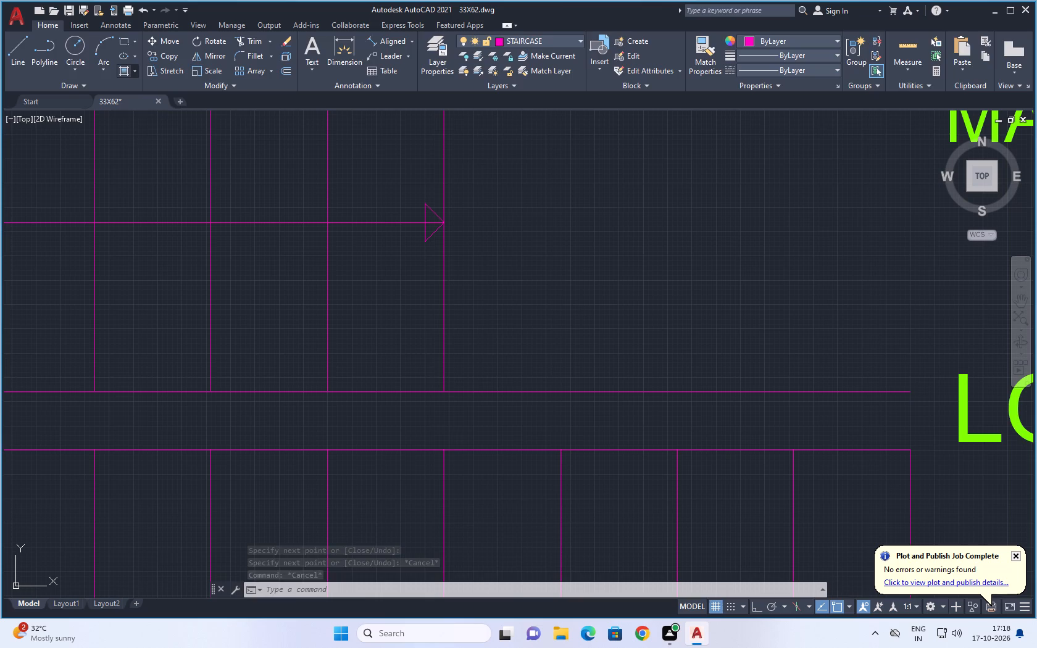
left_click(389, 52)
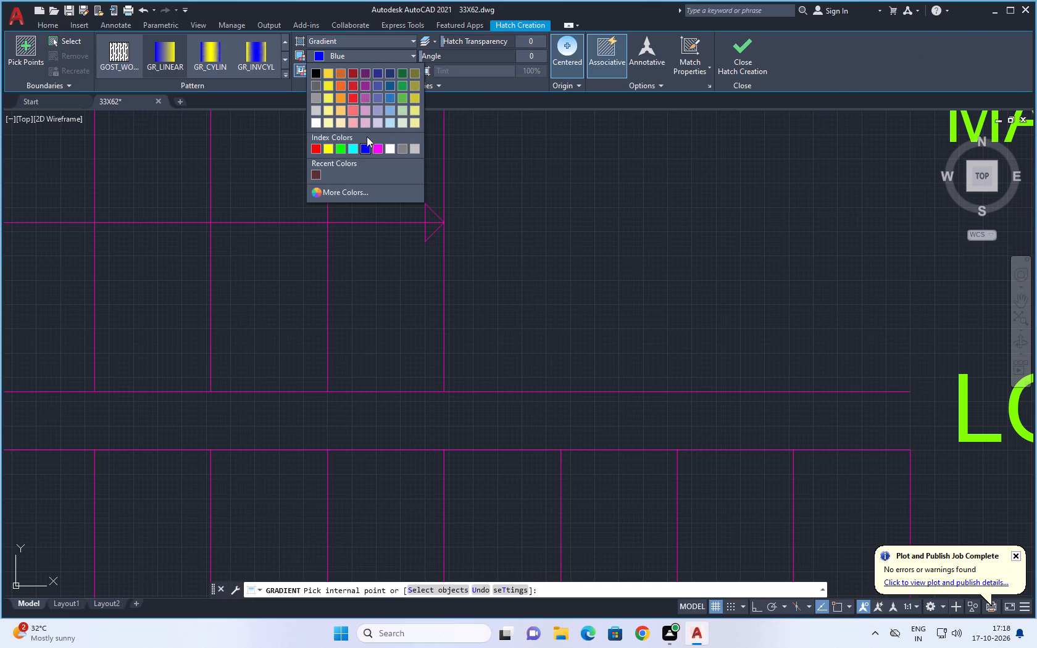
left_click(378, 146)
left_click(384, 36)
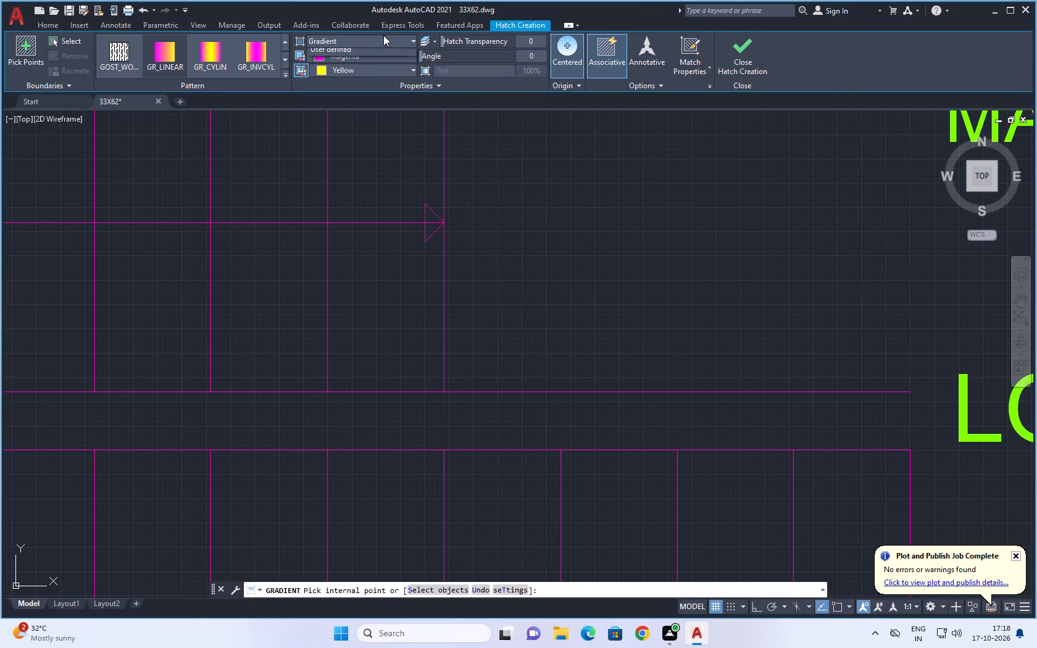
left_click(357, 54)
scroll(419, 215, "up", 2)
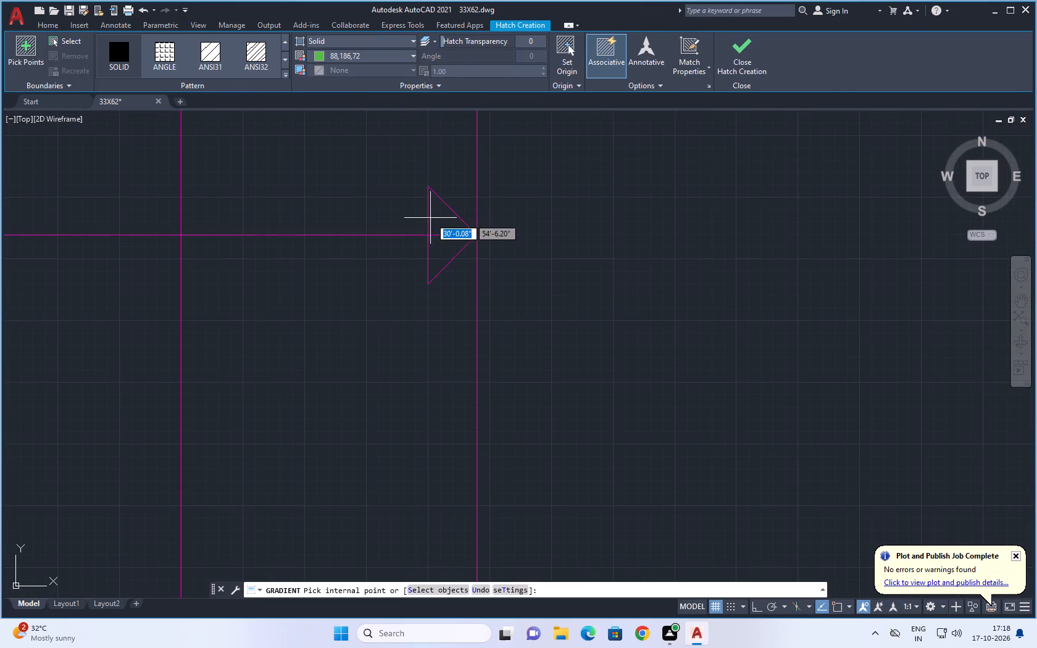
left_click(393, 57)
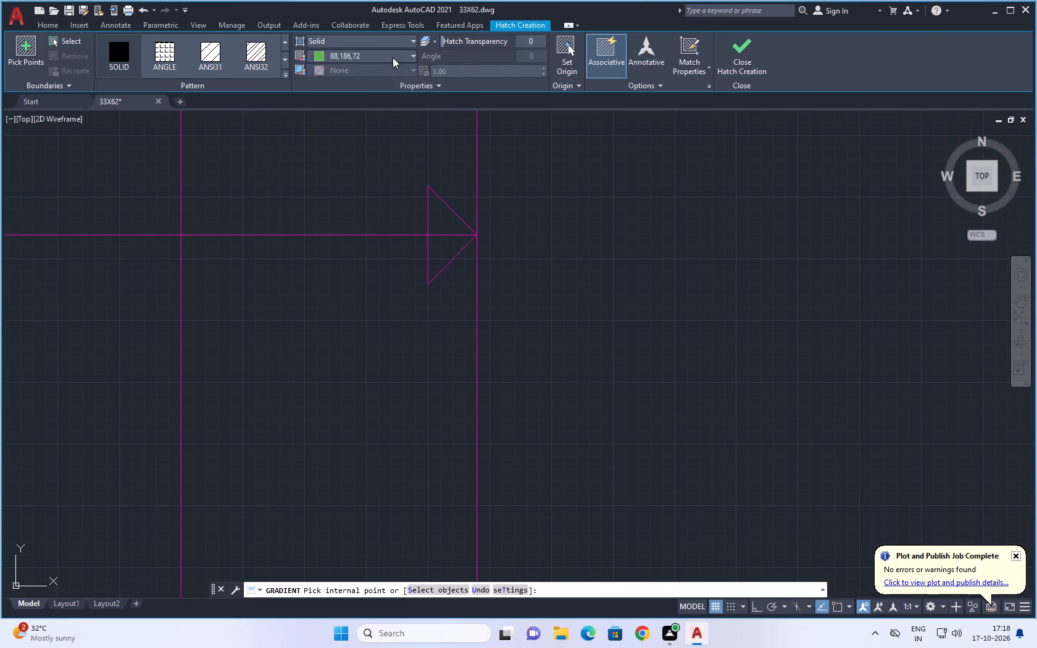
left_click(378, 194)
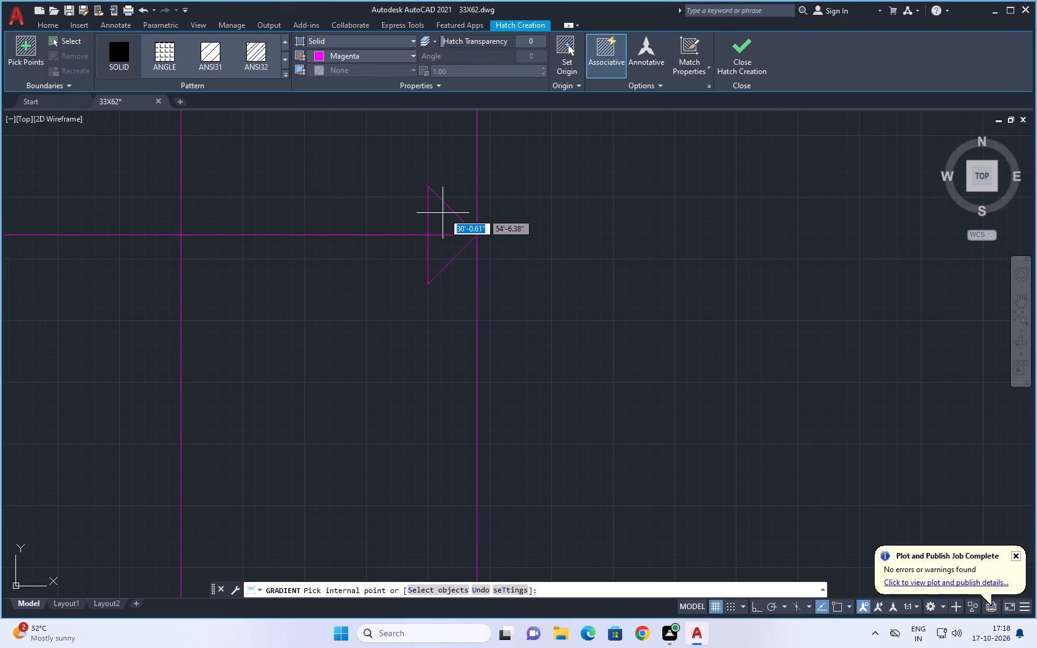
left_click(444, 214)
left_click(442, 243)
scroll(525, 241, "down", 2)
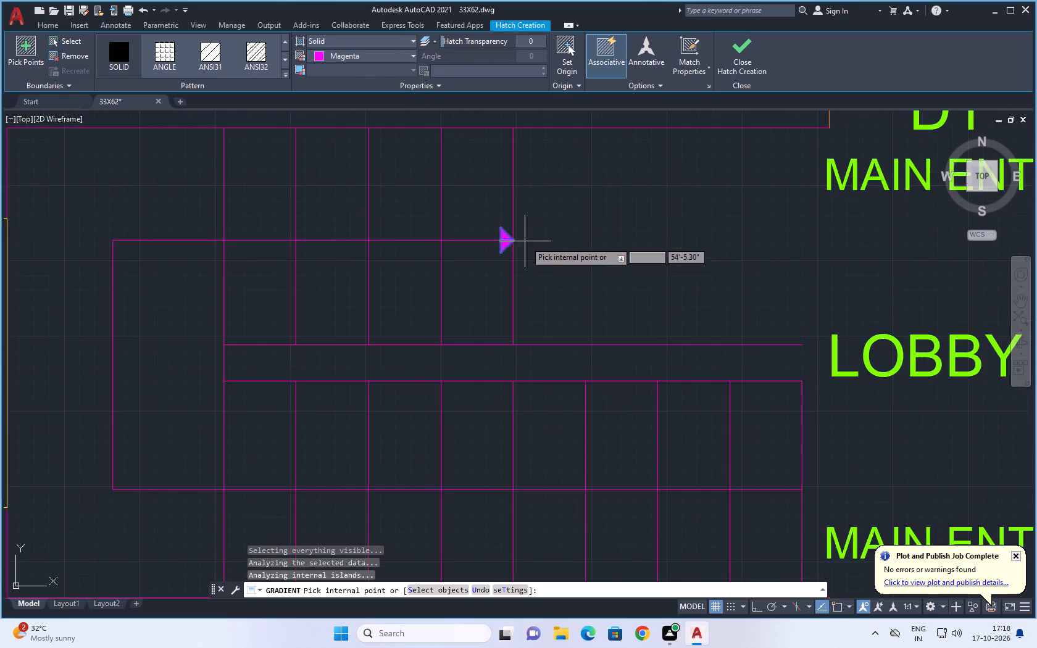
scroll(526, 243, "down", 3)
key("Escape")
key("Escape")
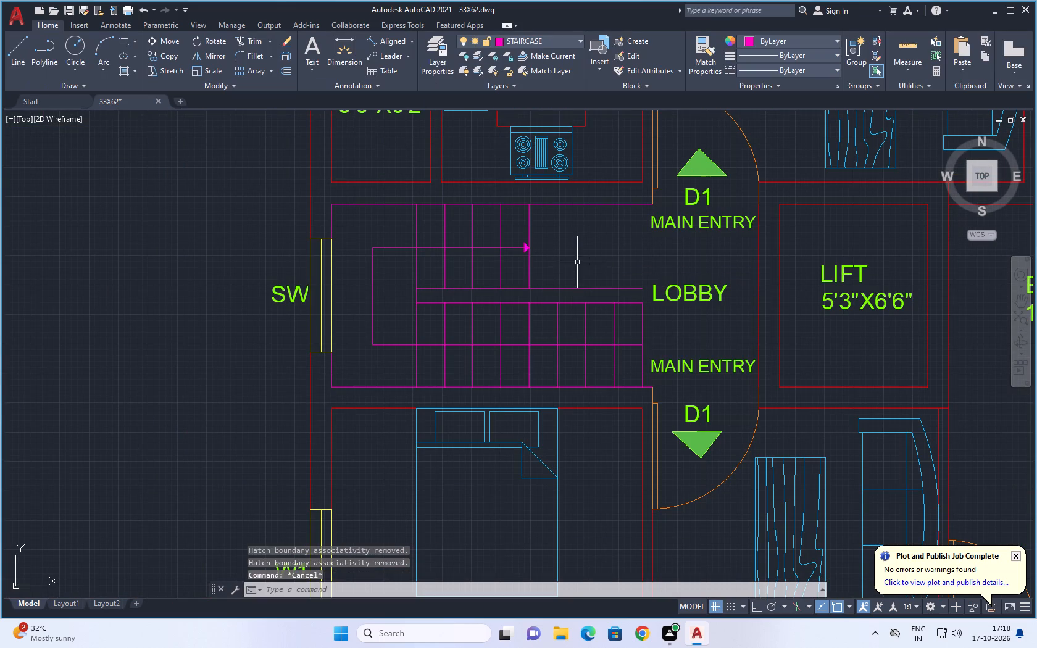
Review the overall two-flat floor plan and the loose tags, openings and furniture symbols beside it.
scroll(577, 262, "down", 3)
middle_click_drag(776, 293, 578, 296)
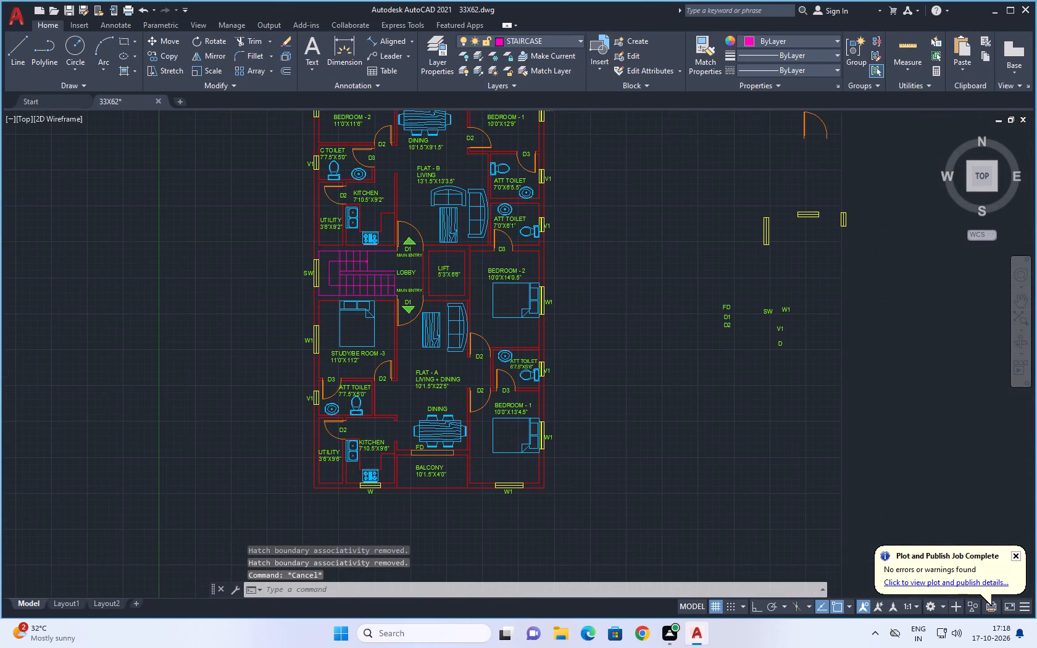
scroll(584, 298, "down", 1)
middle_click_drag(609, 299, 544, 323)
key("Escape")
key("Escape")
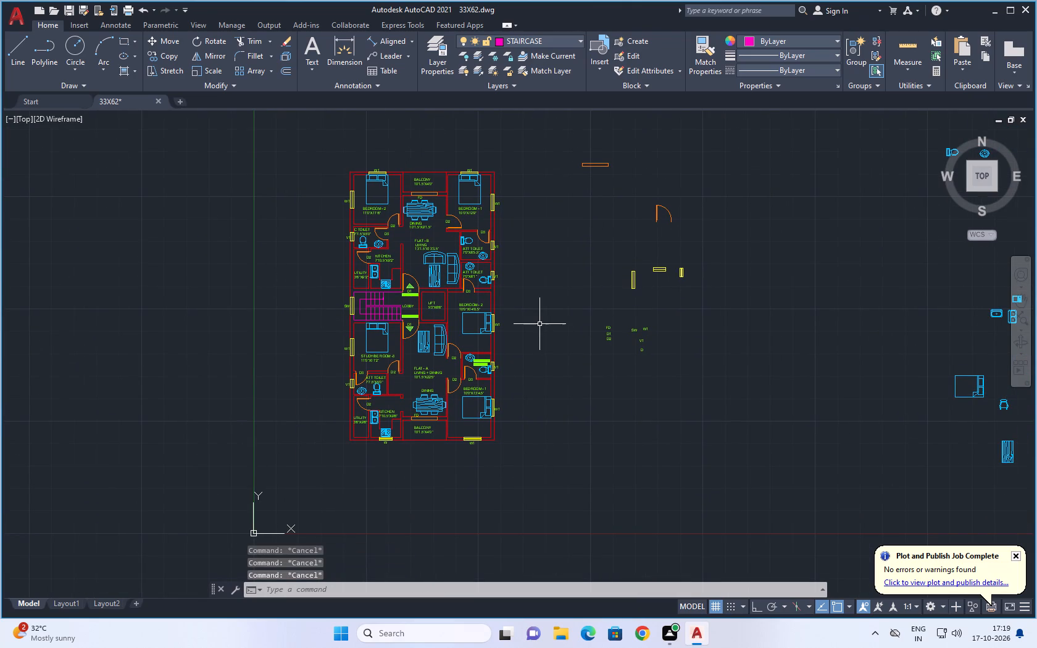
middle_click_drag(541, 324, 522, 296)
middle_click_drag(547, 296, 491, 333)
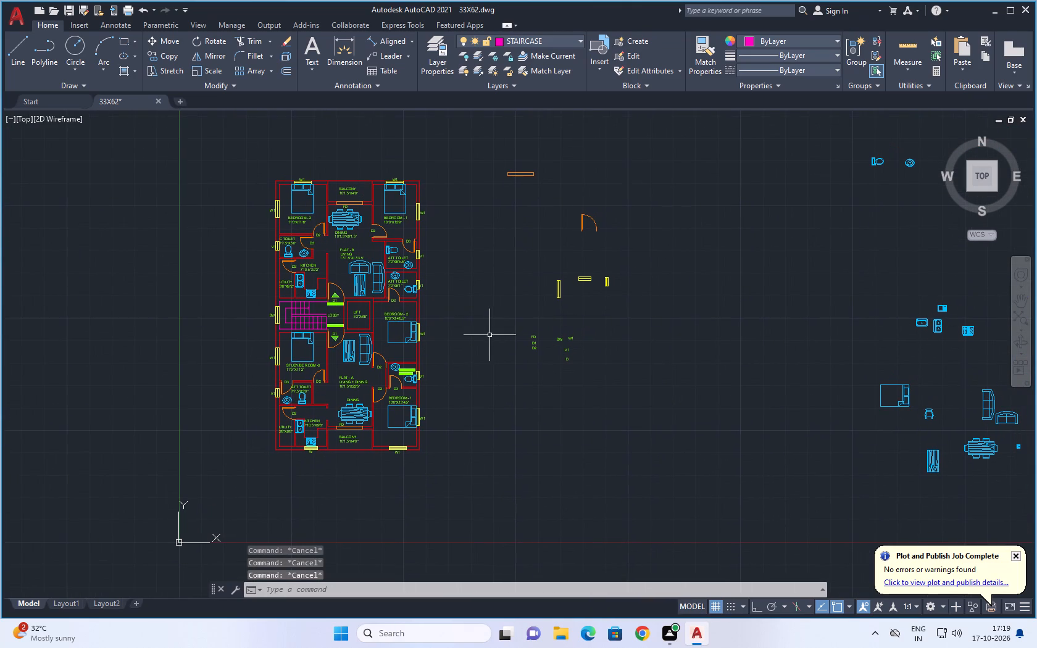
key("Escape")
key("Escape")
middle_click_drag(466, 366, 490, 326)
scroll(451, 350, "up", 2)
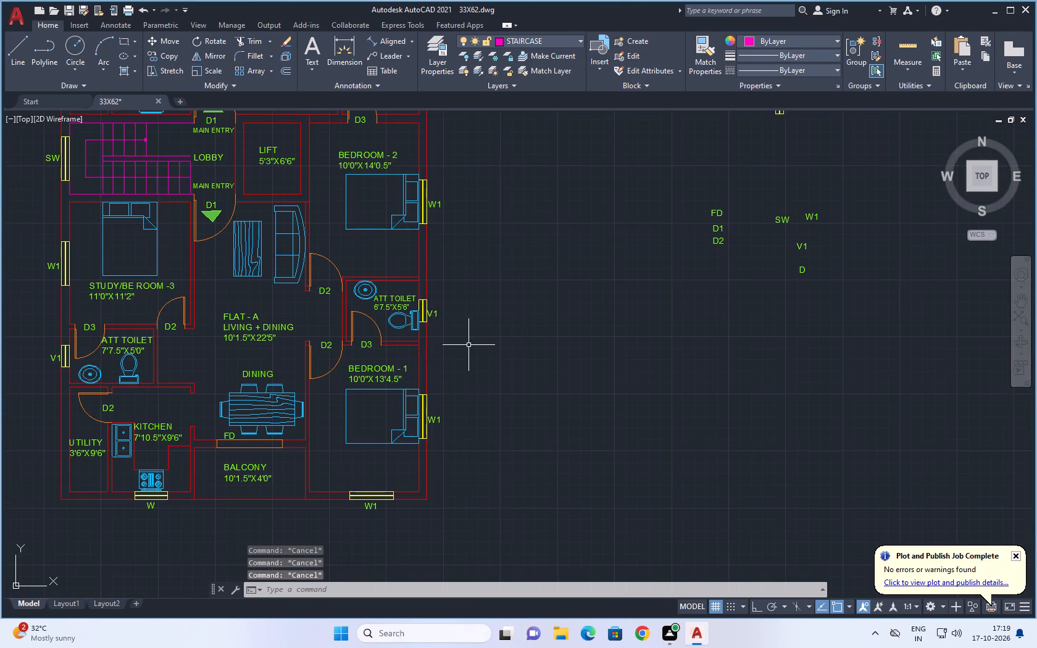
middle_click_drag(474, 344, 604, 334)
scroll(605, 334, "down", 2)
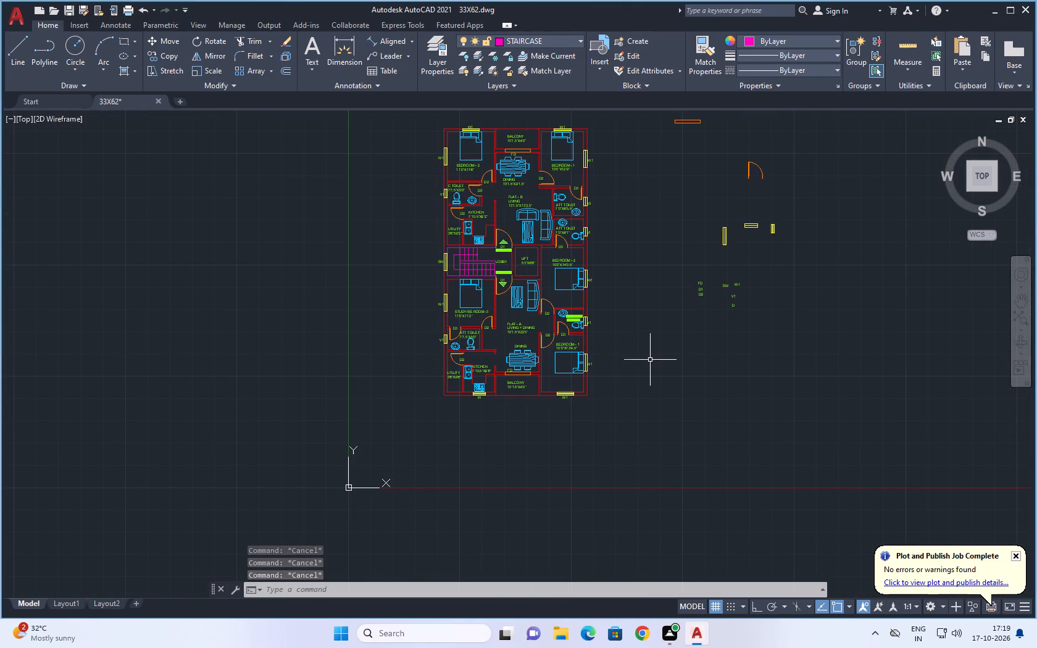
middle_click_drag(648, 344, 617, 369)
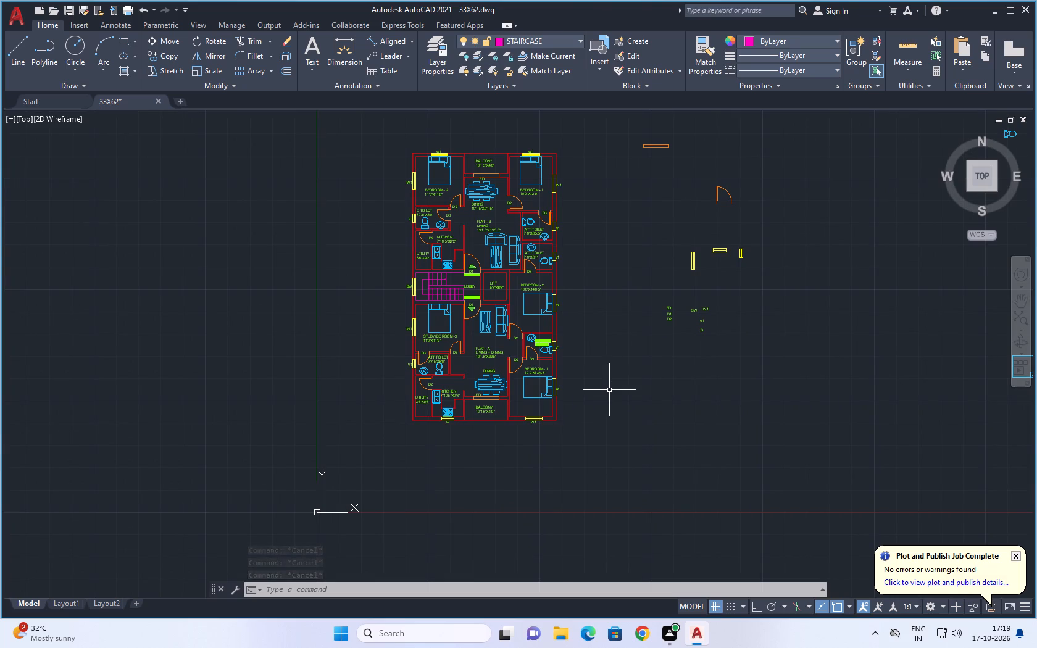
scroll(609, 390, "up", 1)
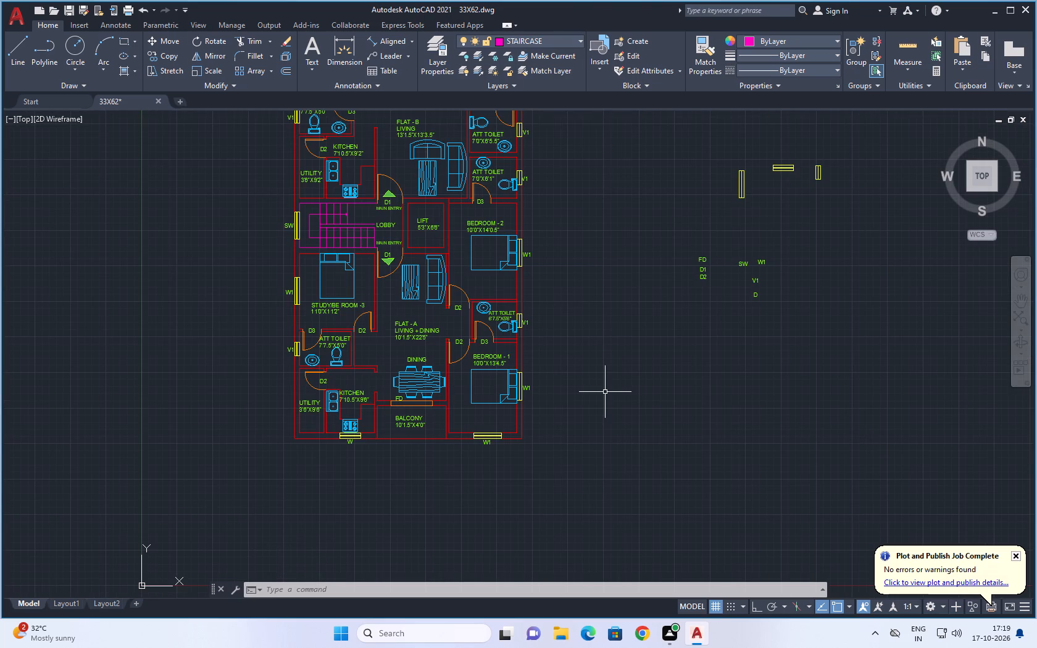
scroll(605, 392, "down", 1)
middle_click_drag(602, 357, 597, 402)
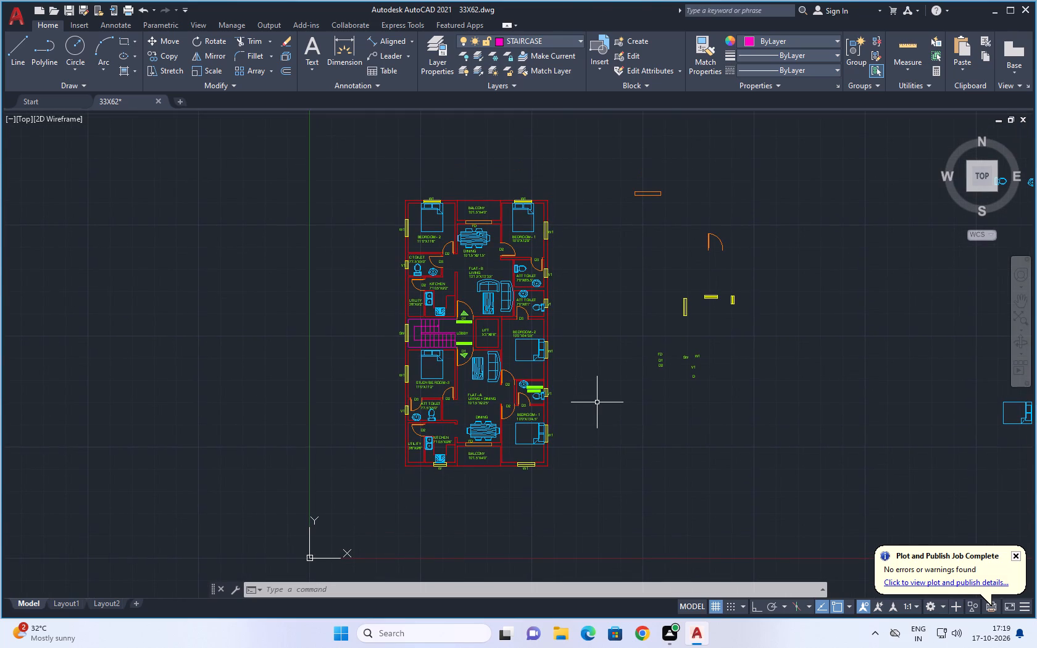
scroll(597, 402, "up", 1)
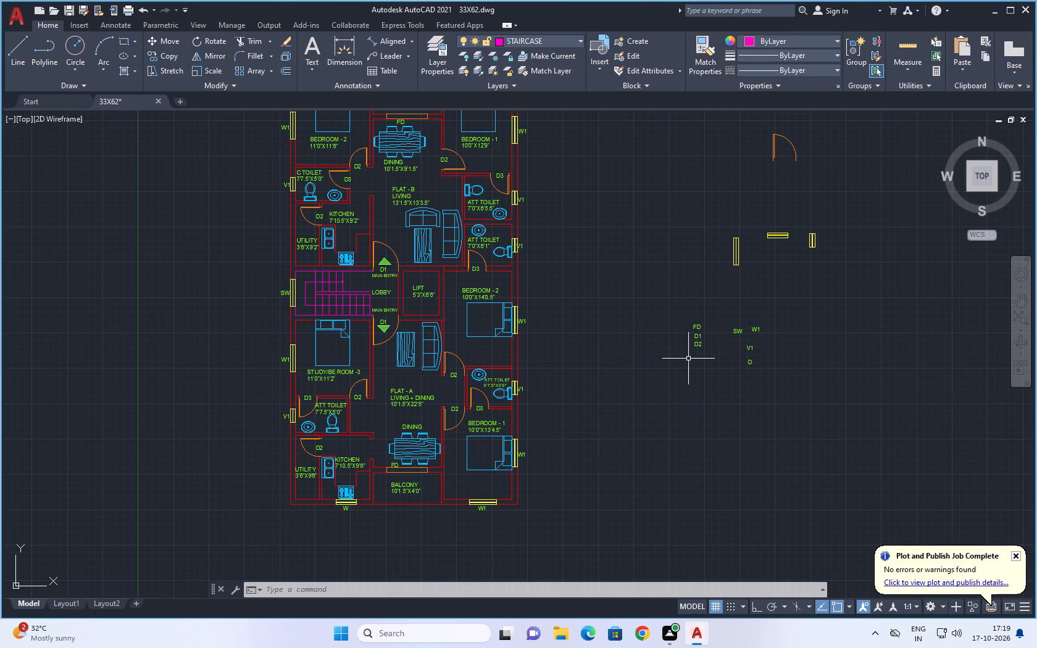
scroll(665, 347, "down", 1)
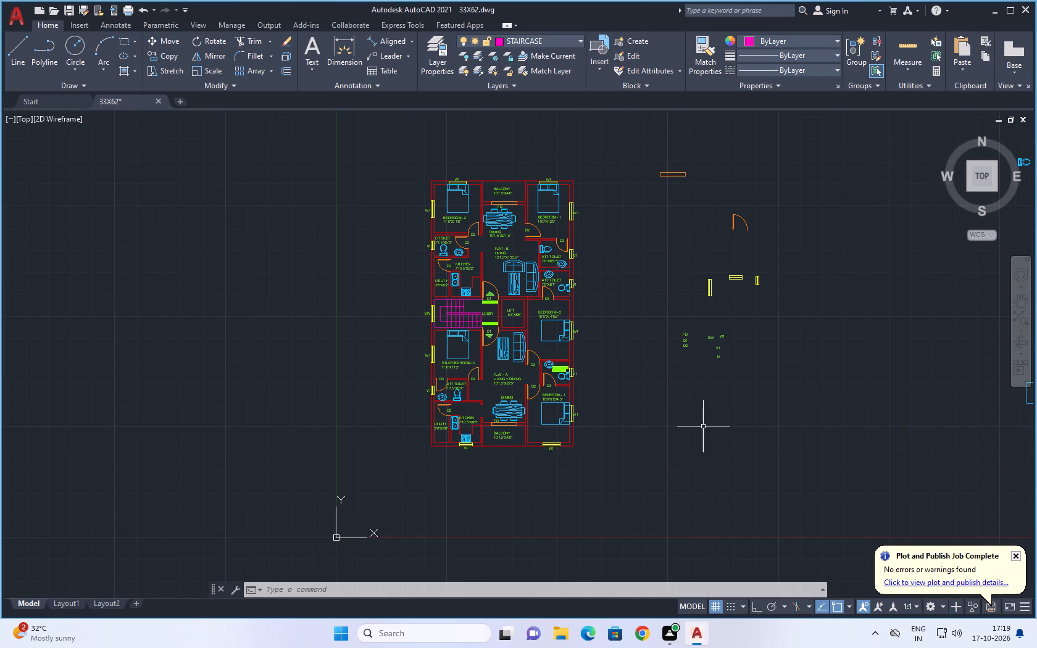
middle_click_drag(703, 428, 679, 388)
middle_click_drag(730, 384, 709, 433)
scroll(718, 422, "down", 3)
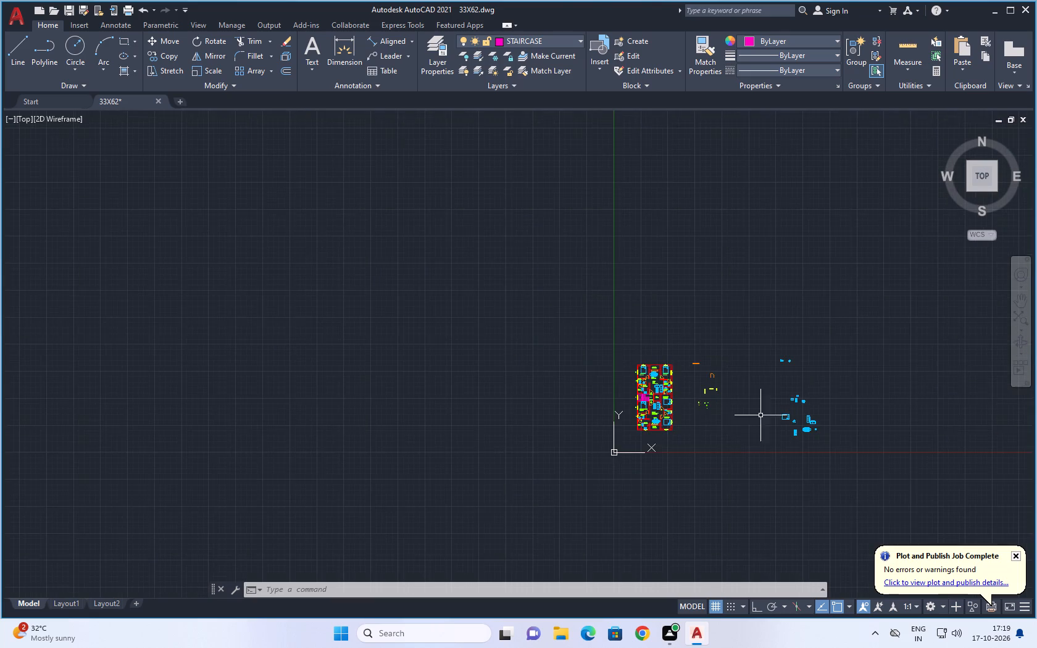
middle_click_drag(757, 411, 690, 367)
scroll(689, 367, "up", 2)
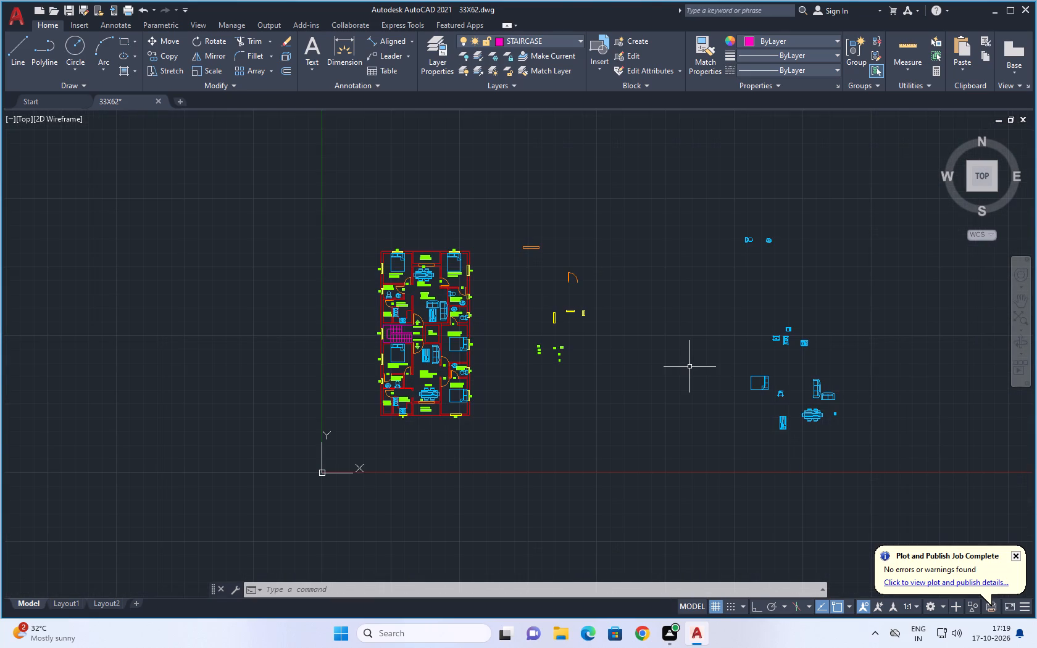
middle_click_drag(525, 389, 624, 370)
scroll(596, 355, "up", 2)
middle_click_drag(604, 331, 648, 360)
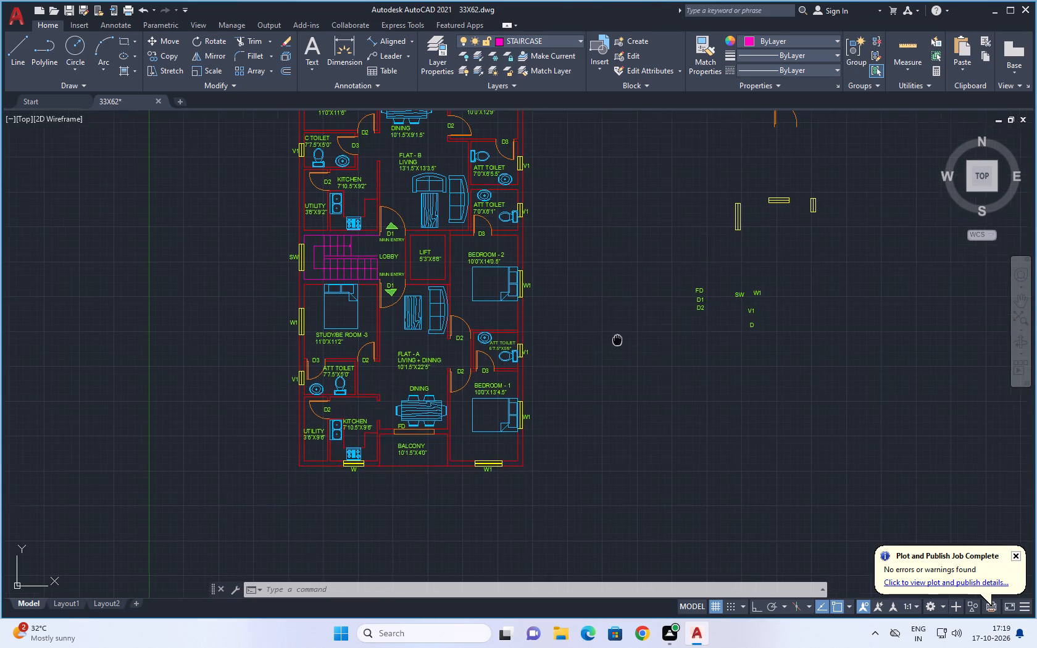
middle_click_drag(648, 360, 680, 377)
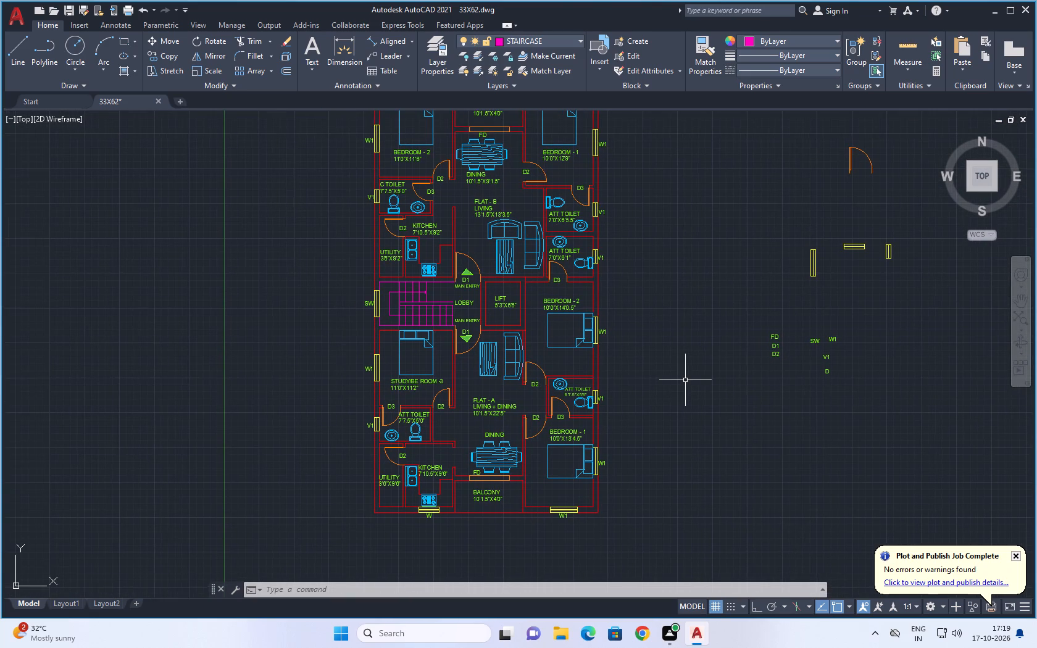
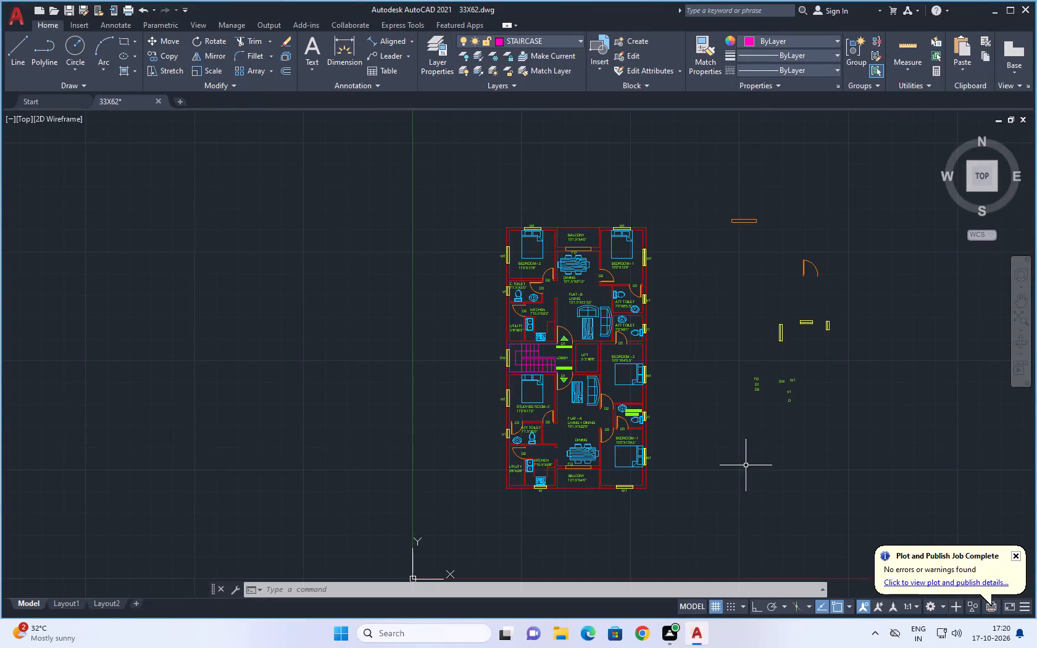
Delete all the loose tags, openings and furniture symbols lying east of the floor plan.
middle_click_drag(751, 470, 693, 435)
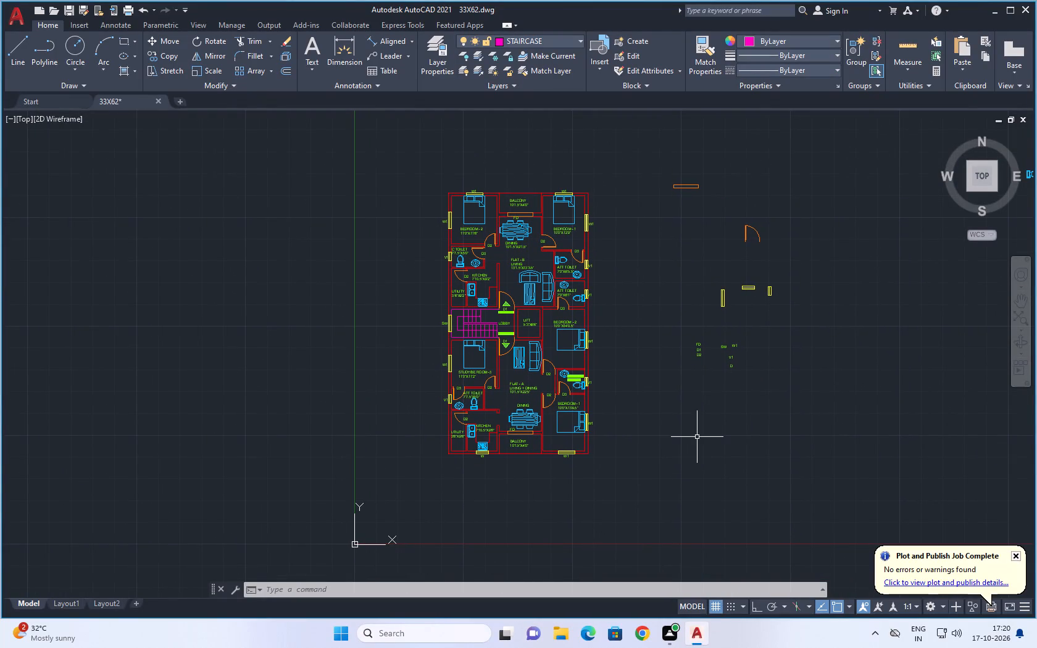
middle_click_drag(702, 442, 684, 380)
middle_click_drag(720, 367, 654, 465)
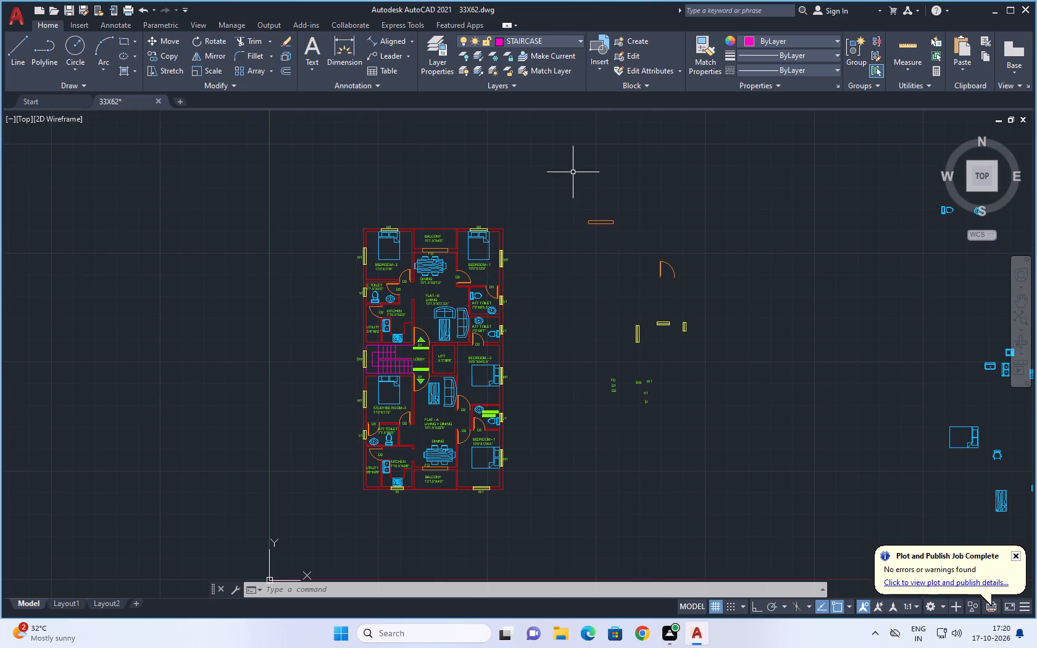
left_click(570, 170)
scroll(817, 472, "down", 2)
middle_click_drag(831, 486, 740, 404)
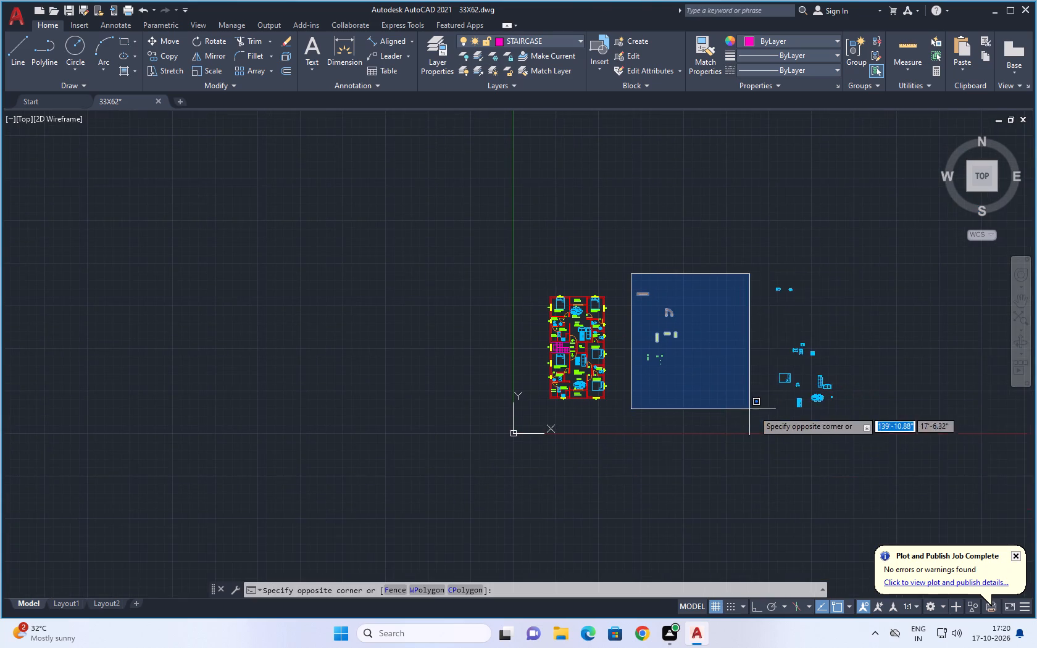
left_click(877, 433)
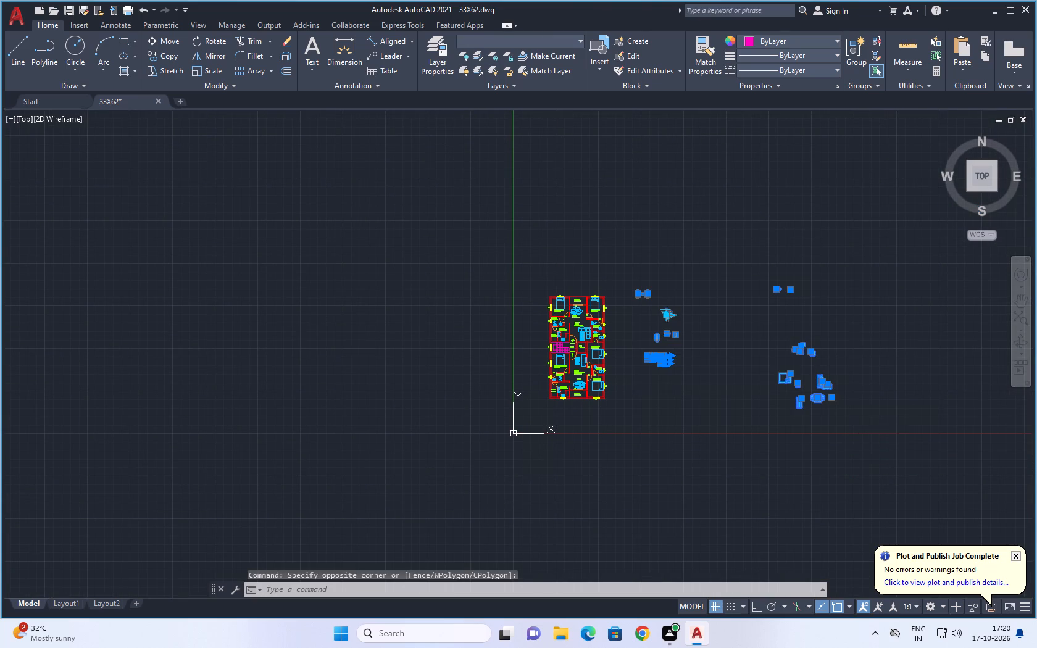
key("Delete")
Measure the inside dimensions of Flat B's BEDROOM - 2 with the Quick measuring tool.
middle_click_drag(633, 431, 670, 409)
scroll(633, 431, "down", 1)
scroll(633, 405, "up", 3)
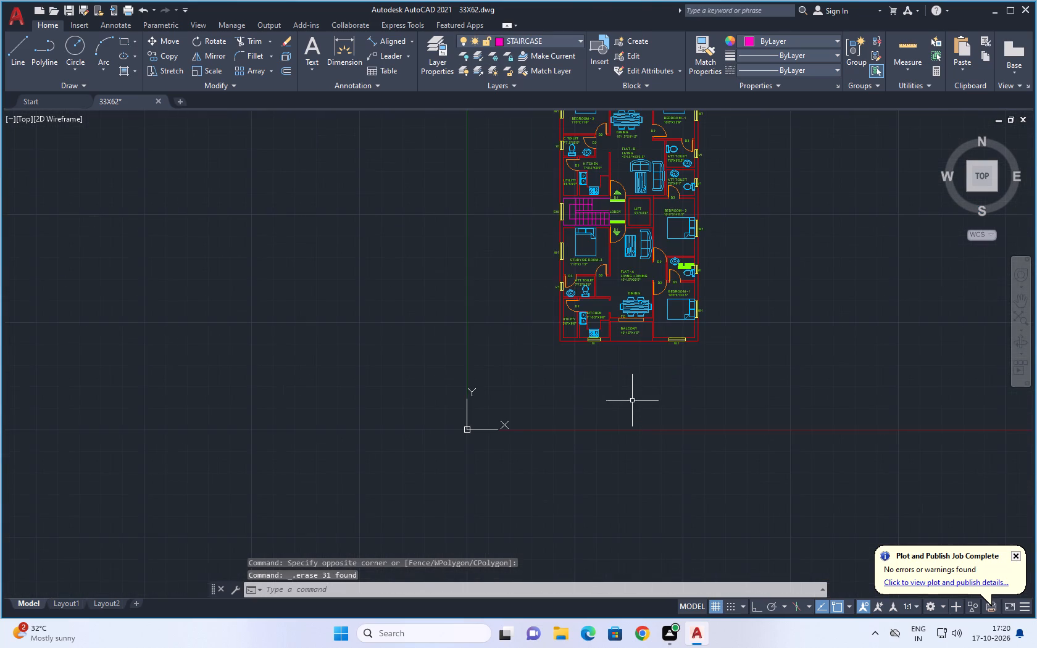
middle_click_drag(636, 381, 625, 451)
scroll(625, 451, "up", 1)
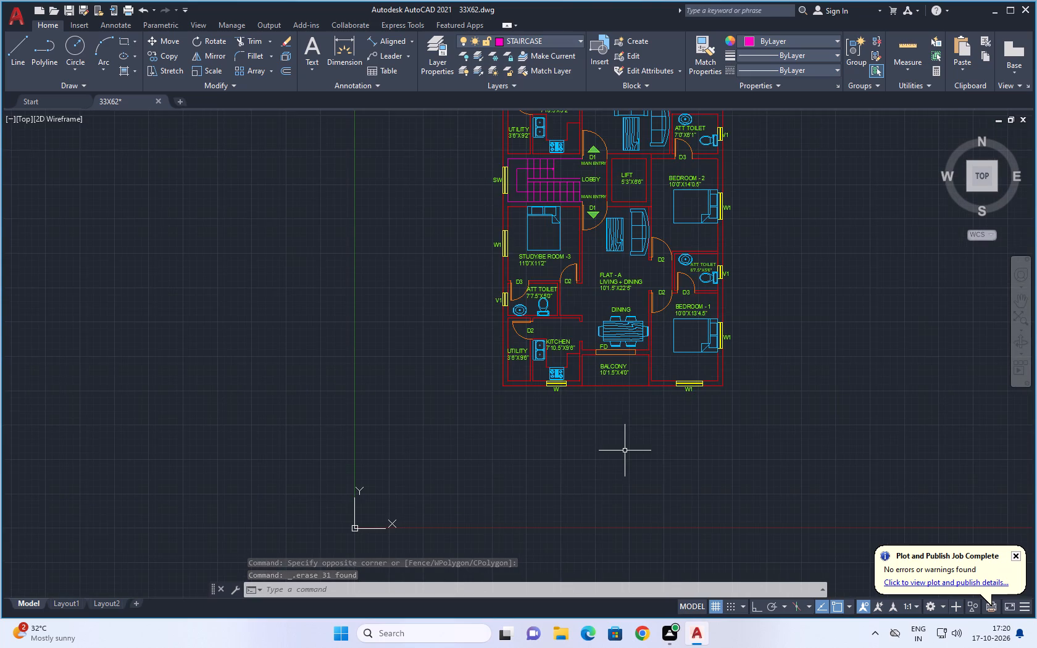
middle_click_drag(638, 433, 603, 504)
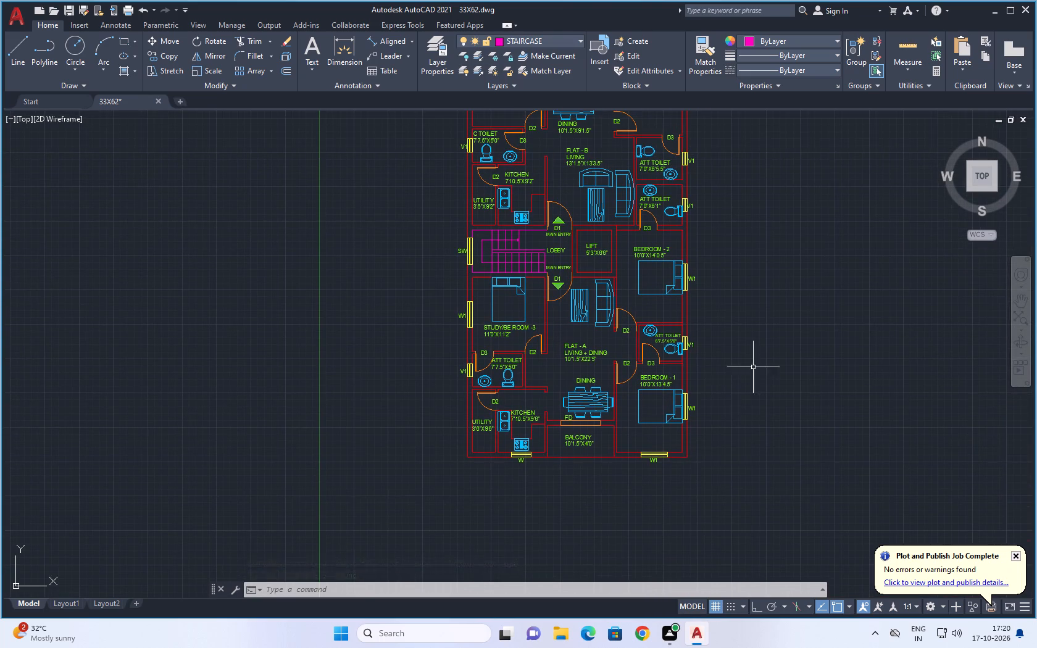
scroll(759, 354, "up", 1)
left_click(902, 46)
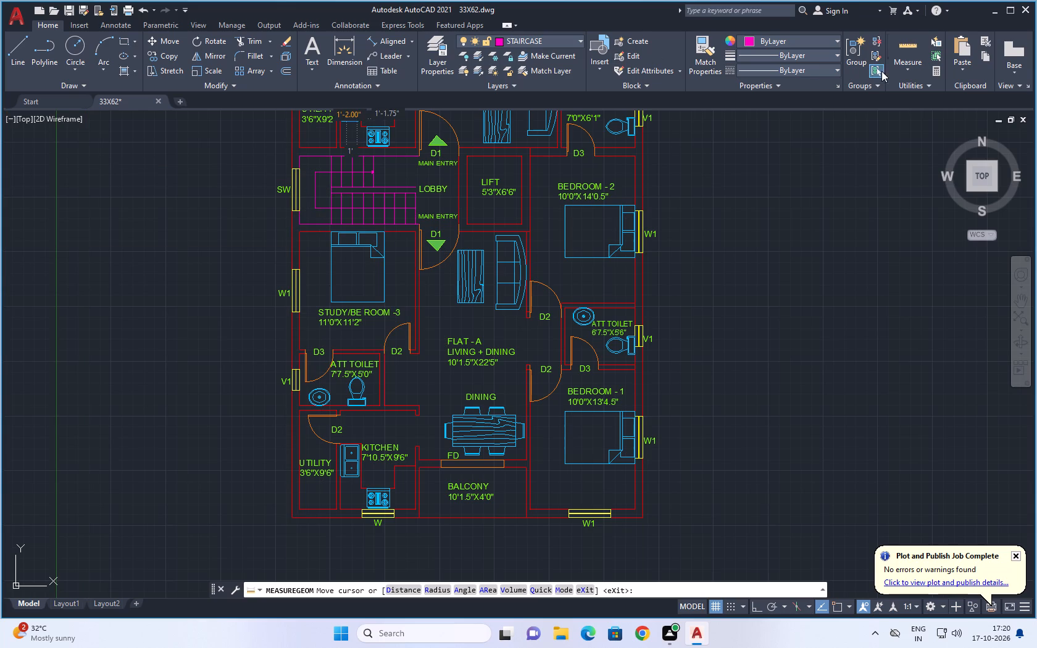
left_click(906, 69)
left_click(912, 119)
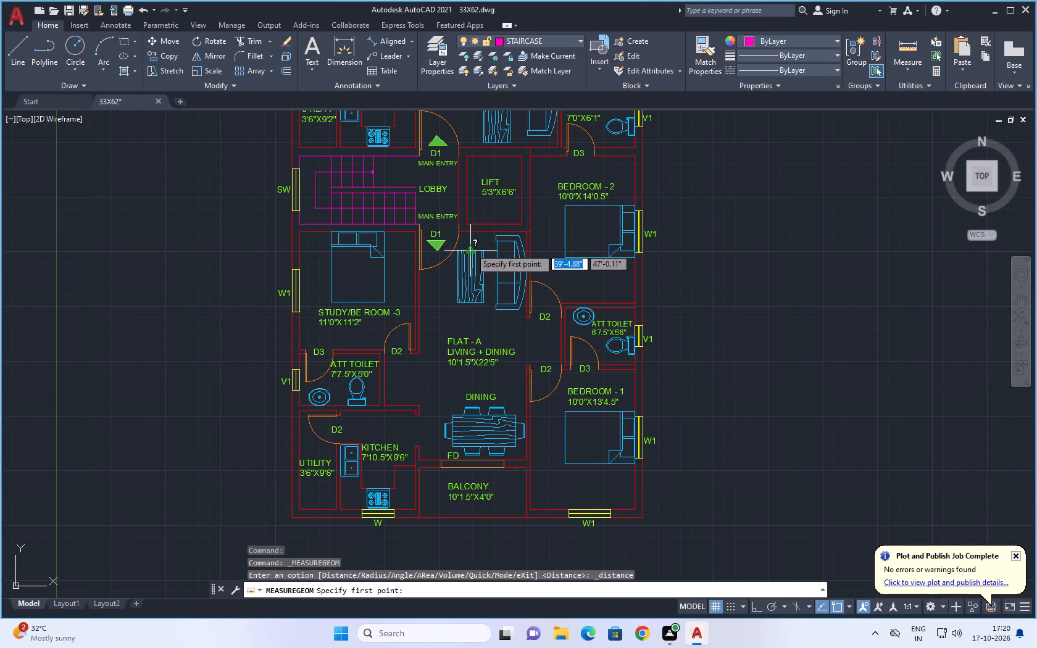
scroll(714, 219, "down", 1)
middle_click_drag(720, 225, 732, 244)
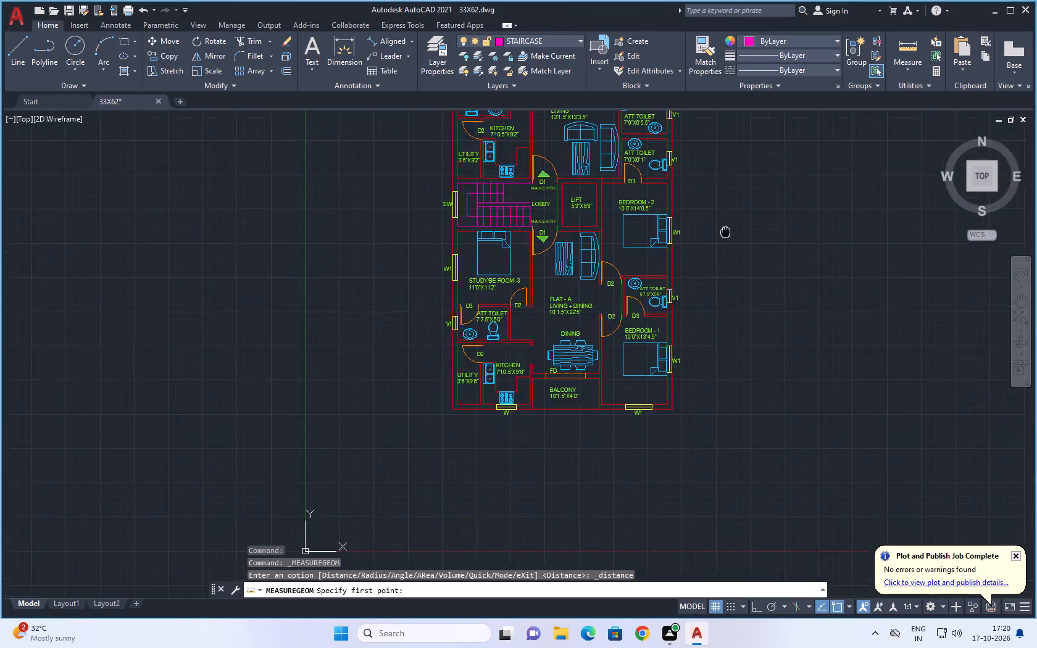
middle_click_drag(732, 244, 767, 447)
scroll(539, 295, "up", 1)
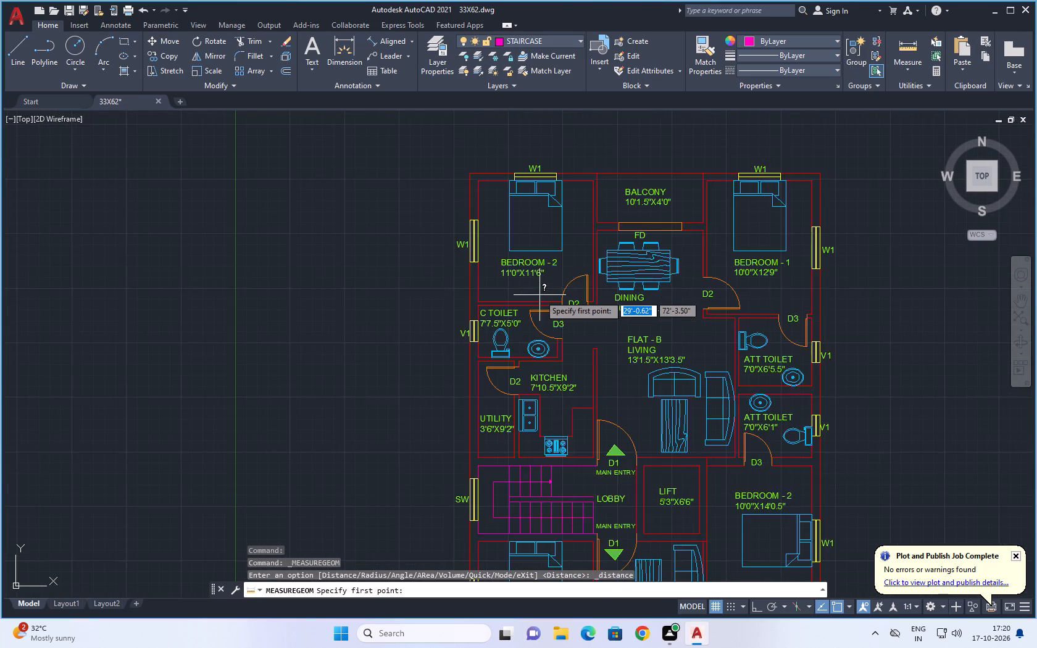
scroll(539, 295, "up", 1)
left_click(909, 47)
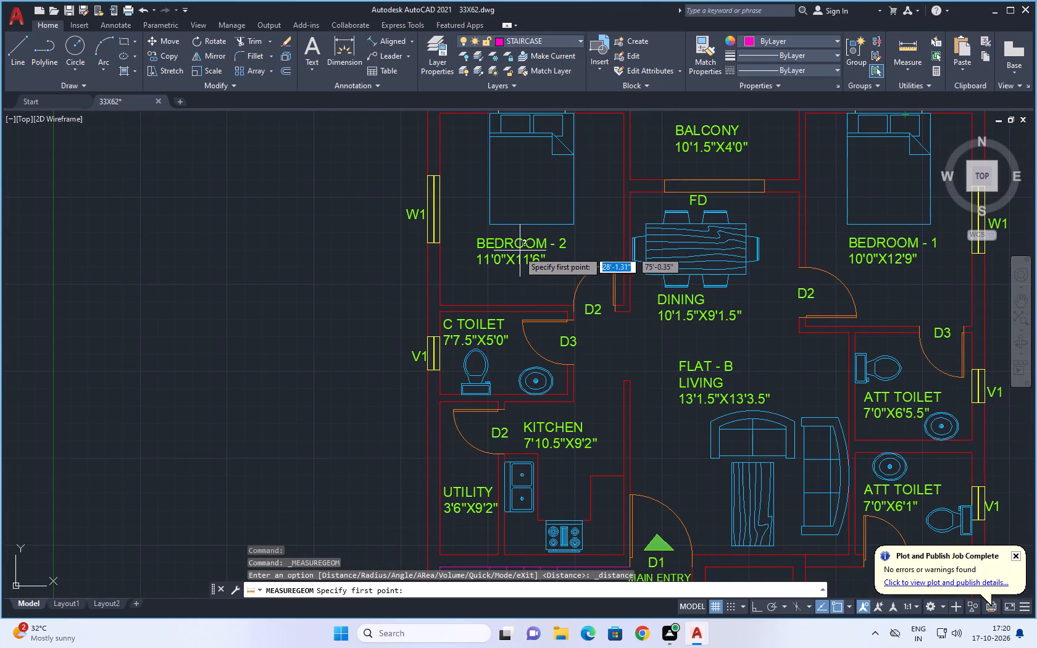
left_click(907, 67)
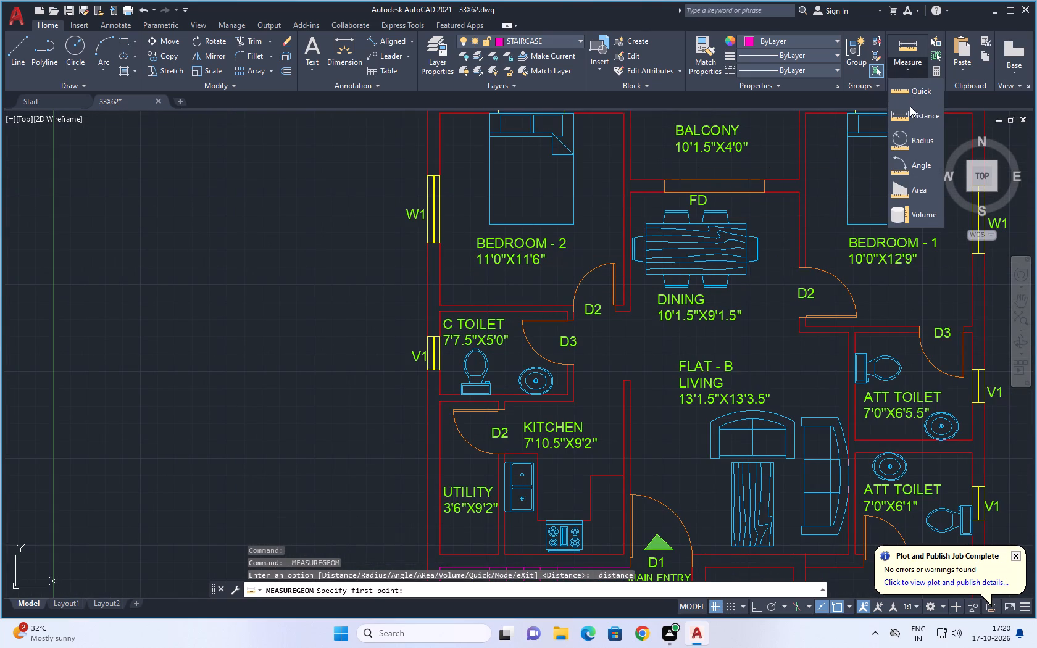
left_click(903, 93)
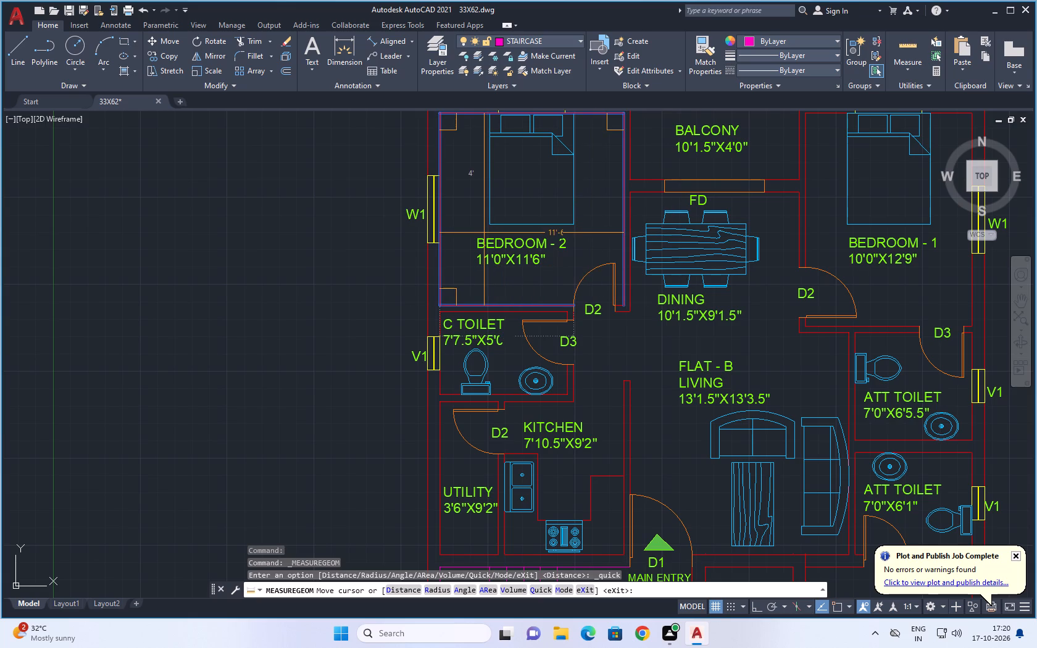
key("Escape")
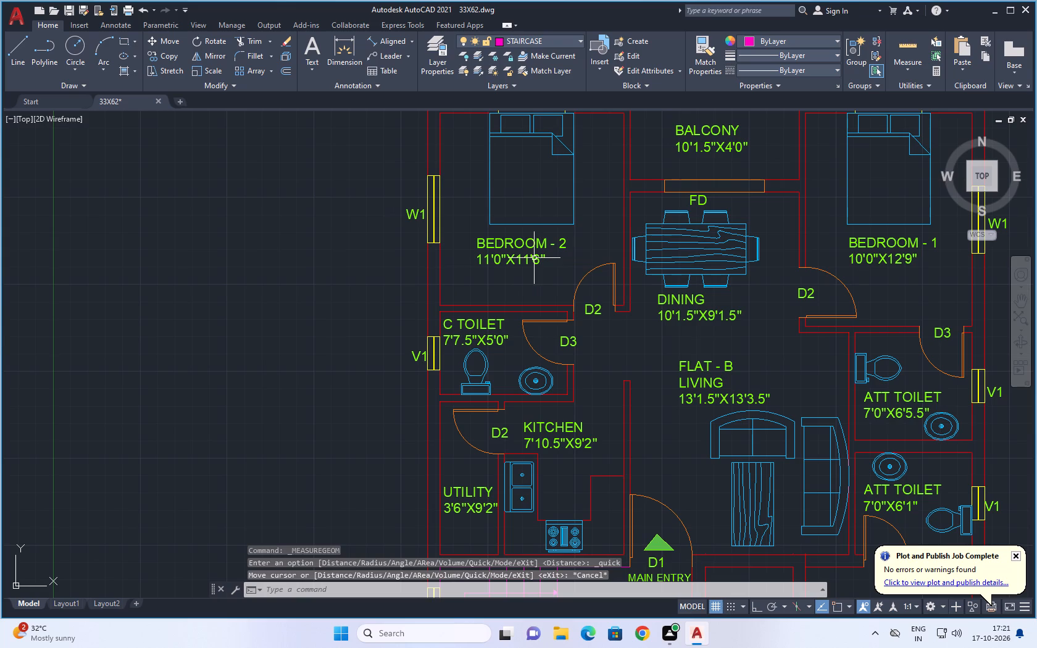
key("Escape")
Review the full two-flat plan, checking the room labels, opening tags, furniture and staircase of both flats.
scroll(301, 313, "down", 2)
middle_click_drag(296, 318, 285, 209)
middle_click_drag(646, 329, 646, 307)
scroll(658, 299, "down", 2)
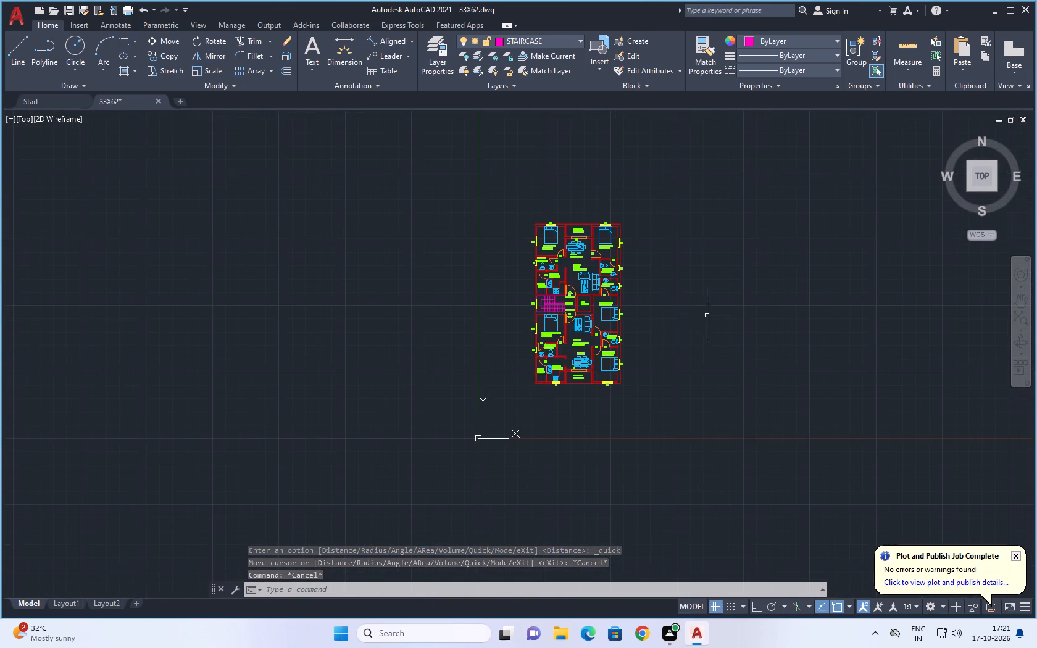
middle_click_drag(707, 315, 616, 354)
scroll(620, 340, "up", 1)
middle_click_drag(622, 334, 647, 328)
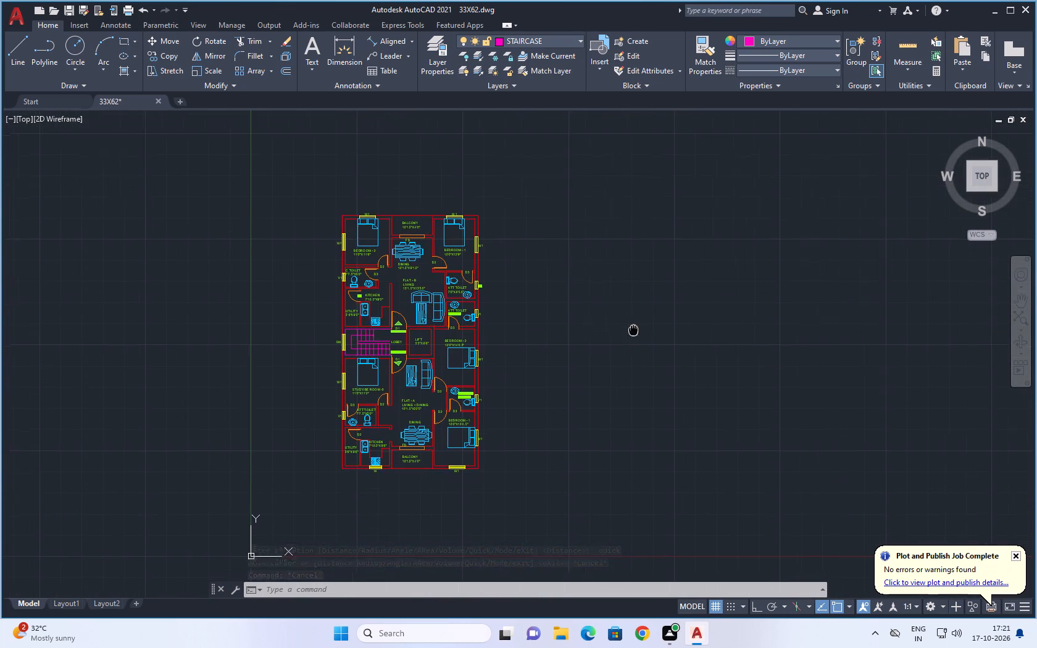
middle_click_drag(647, 328, 744, 326)
scroll(663, 330, "up", 1)
middle_click_drag(630, 301, 686, 335)
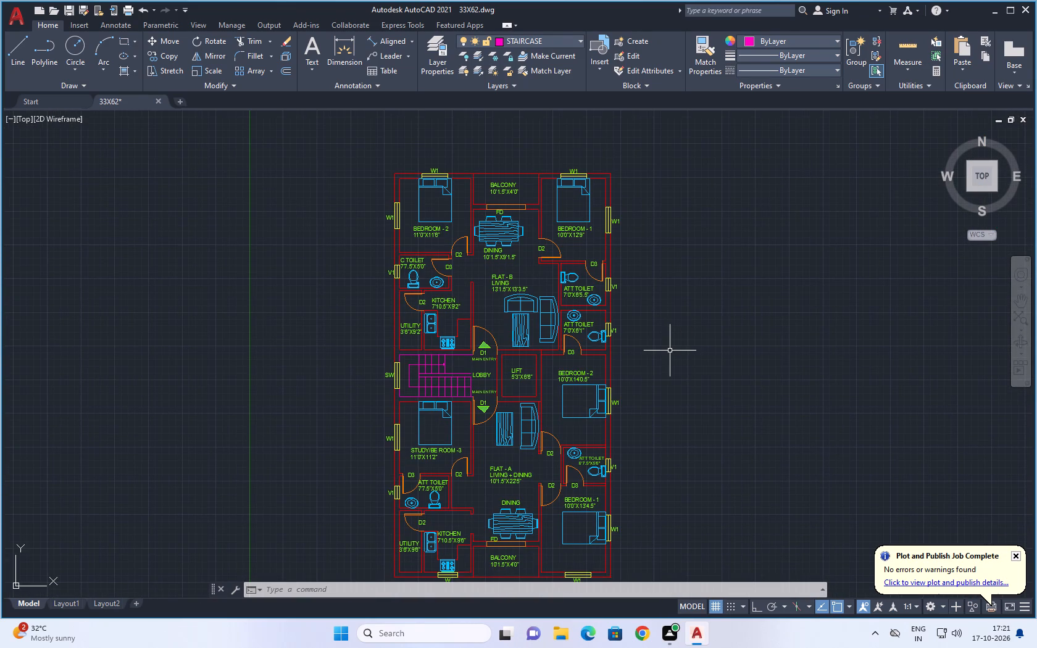
scroll(670, 351, "up", 1)
middle_click_drag(671, 347, 718, 328)
scroll(720, 328, "down", 1)
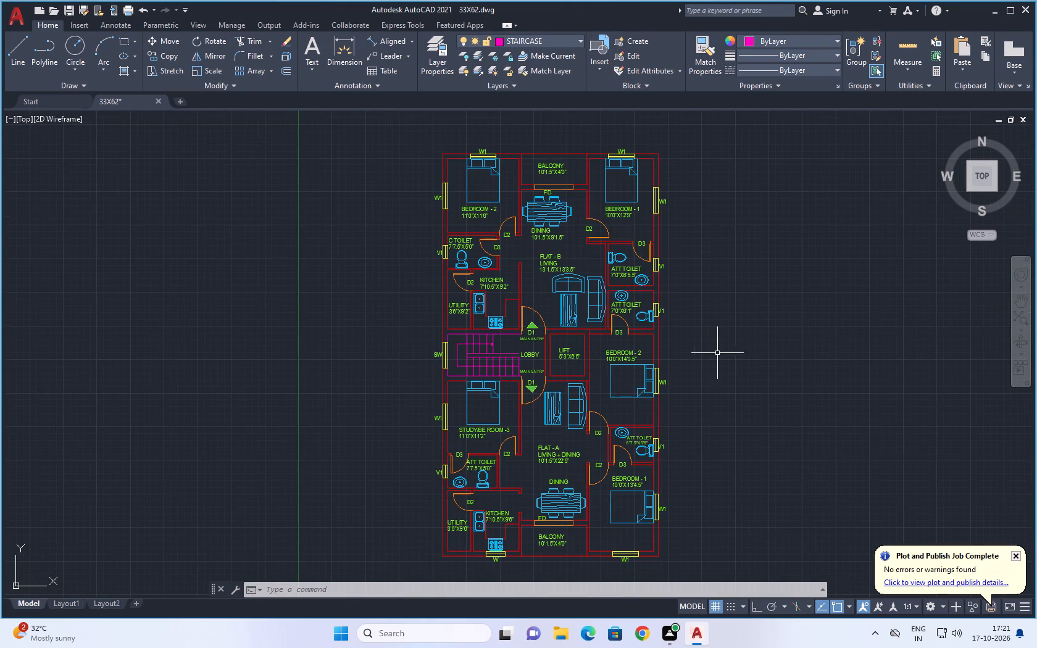
scroll(702, 388, "up", 1)
middle_click_drag(713, 385, 747, 355)
scroll(752, 360, "down", 1)
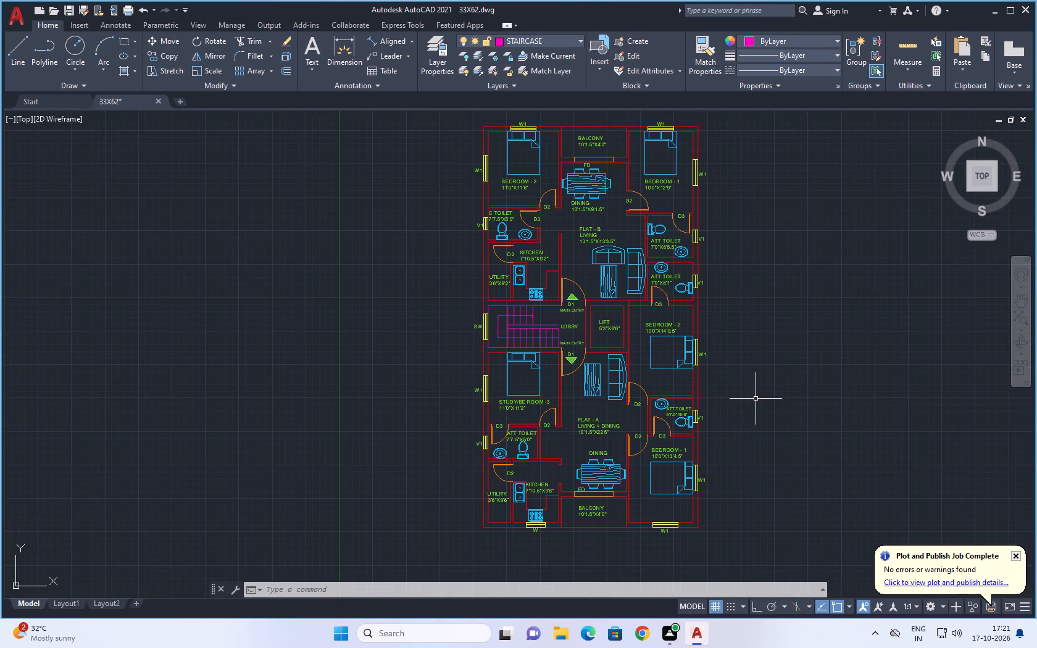
middle_click_drag(756, 398, 754, 349)
scroll(740, 398, "up", 1)
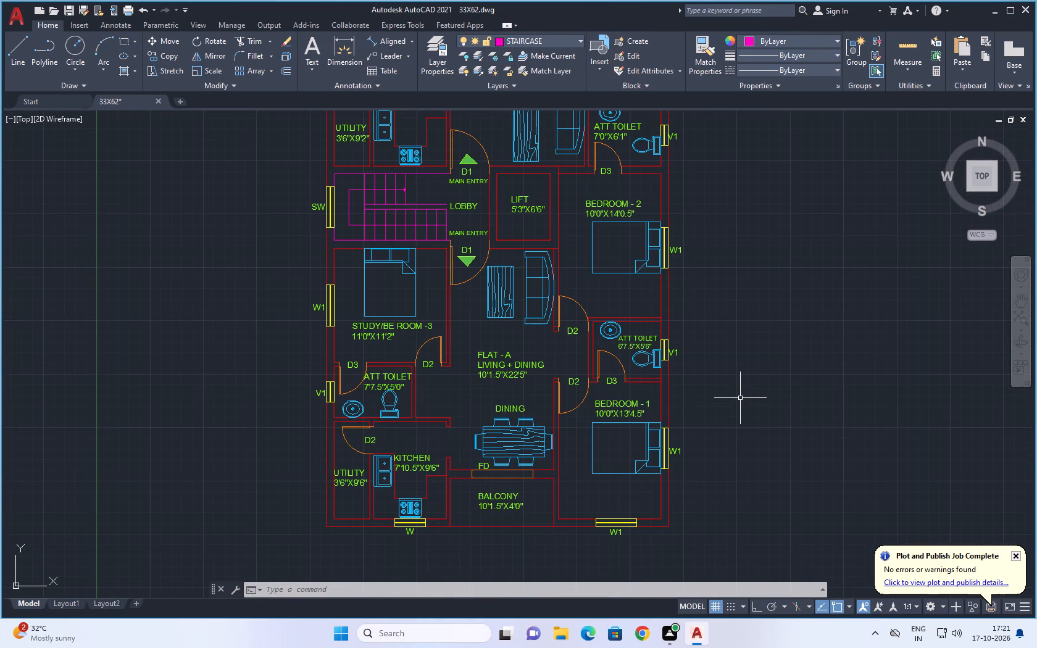
middle_click_drag(760, 373, 755, 417)
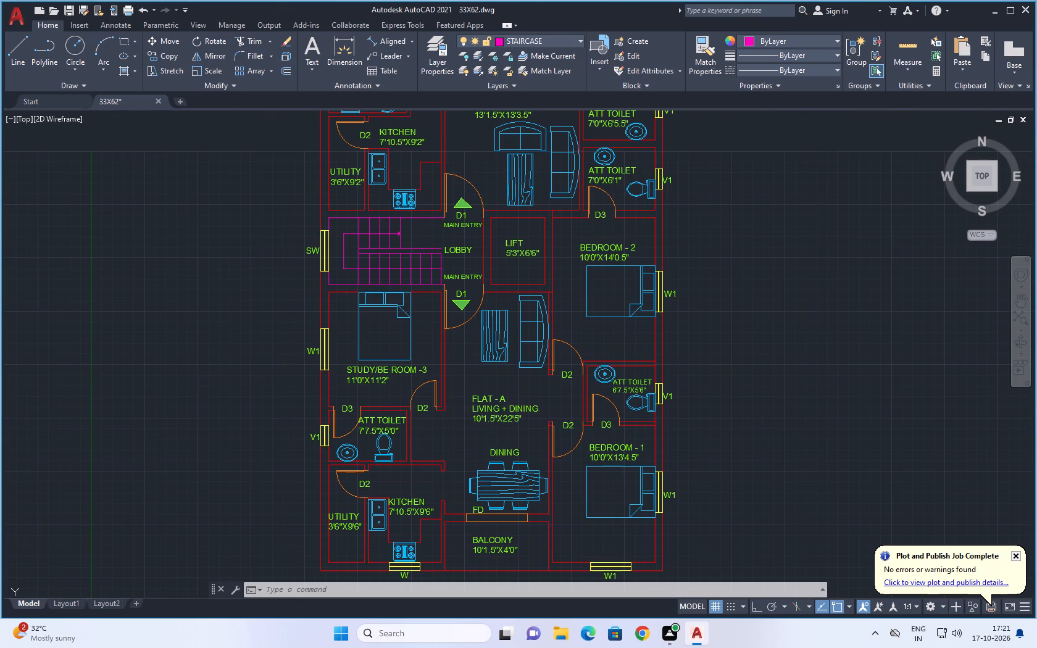
middle_click_drag(779, 392, 754, 465)
scroll(754, 458, "down", 1)
middle_click_drag(748, 397, 728, 355)
middle_click_drag(729, 454, 720, 438)
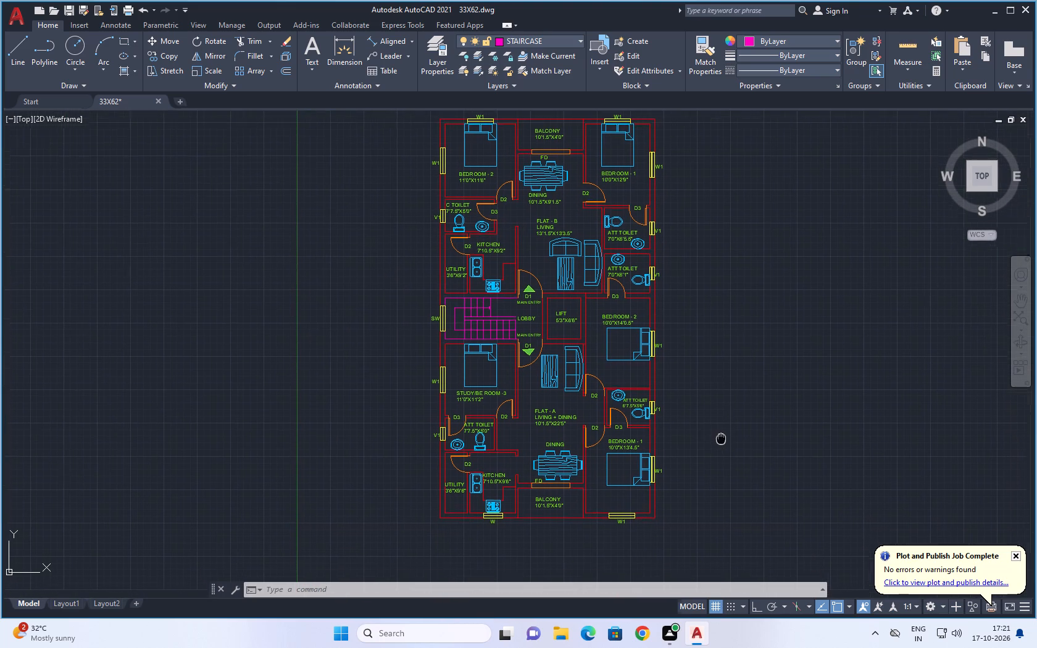
middle_click_drag(720, 438, 720, 436)
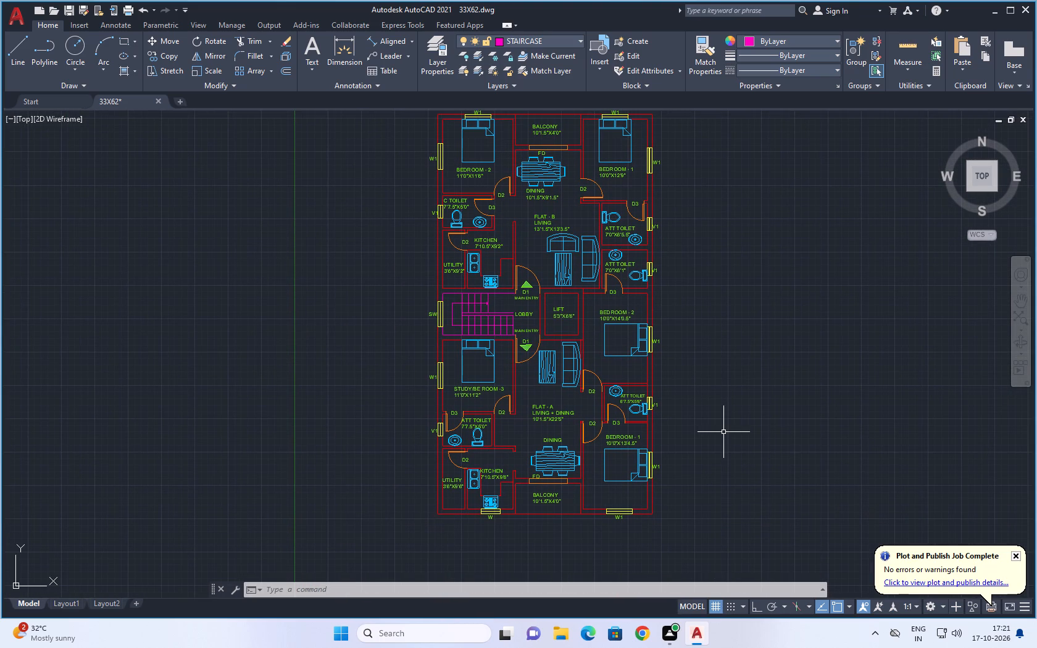
Save the drawing.
key("ctrl+s")
Copy Flat A's balcony label to the empty space about 10'-3" away, below the plan's south wall.
scroll(755, 431, "down", 1)
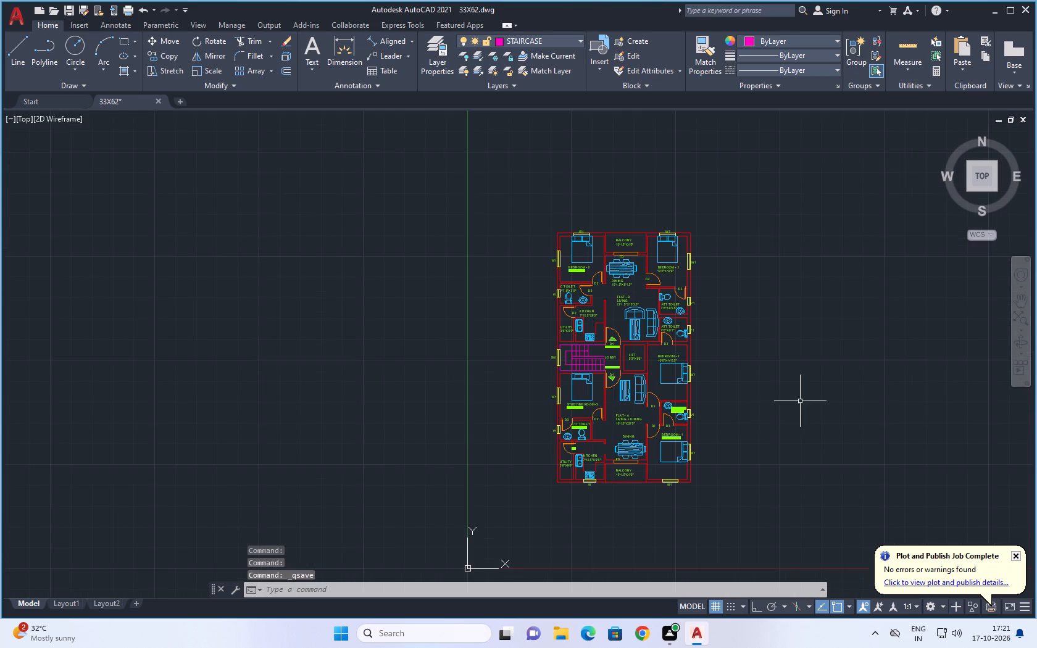
middle_click_drag(800, 401, 735, 429)
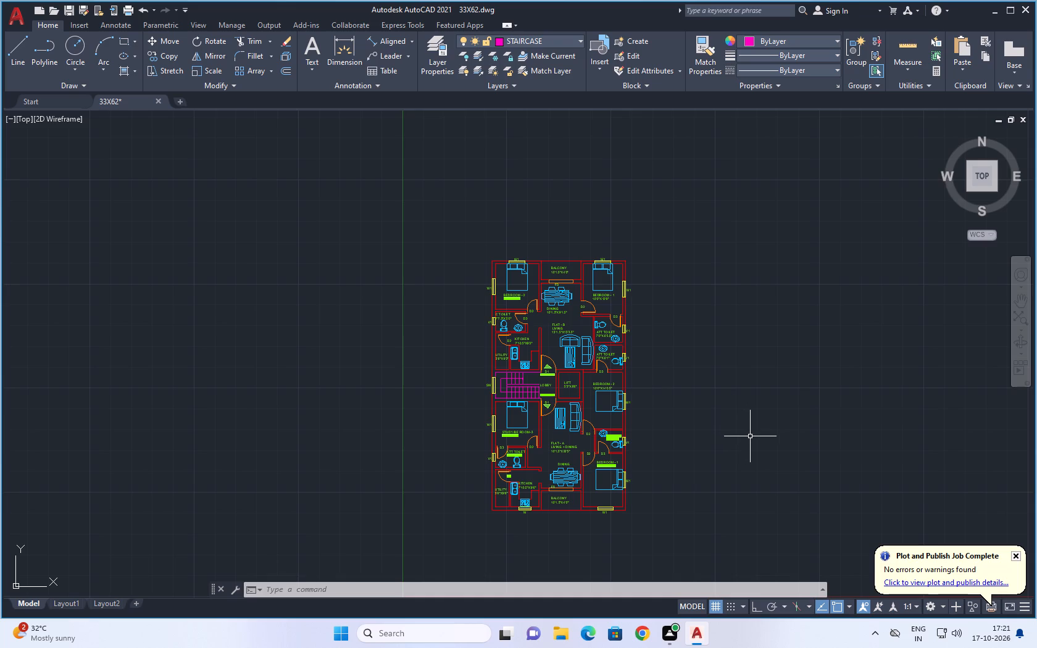
middle_click_drag(691, 501, 707, 449)
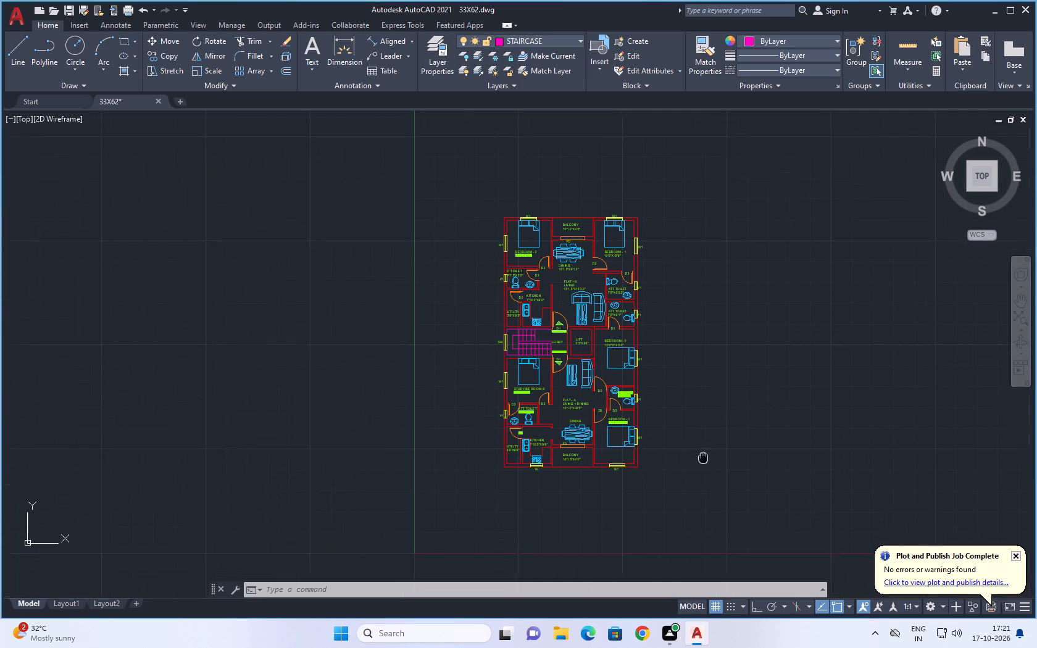
middle_click_drag(707, 449, 718, 410)
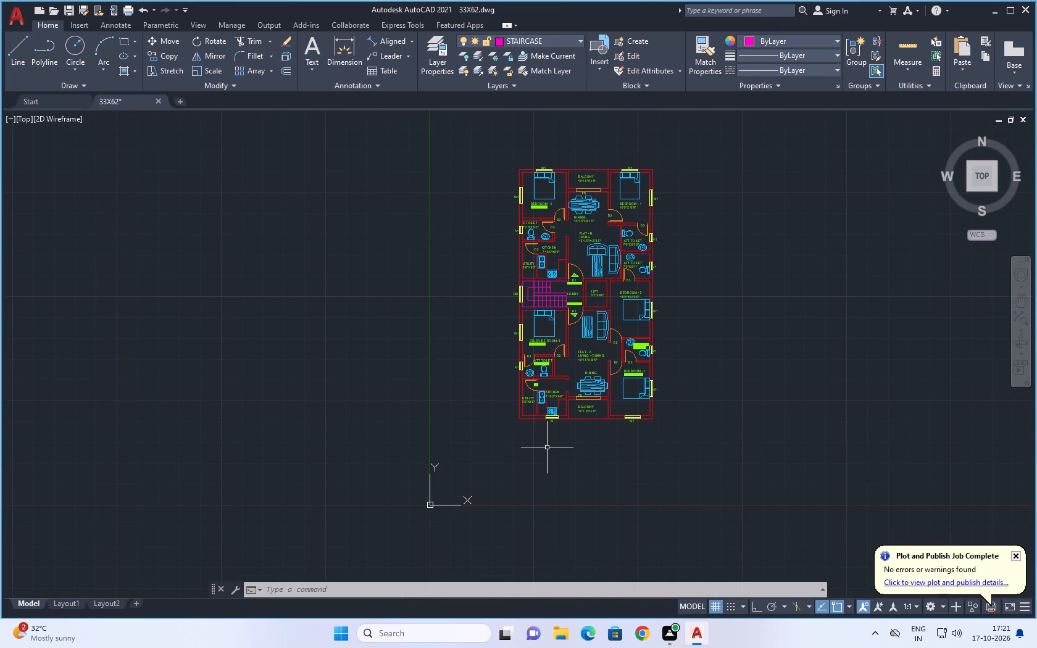
scroll(547, 447, "up", 1)
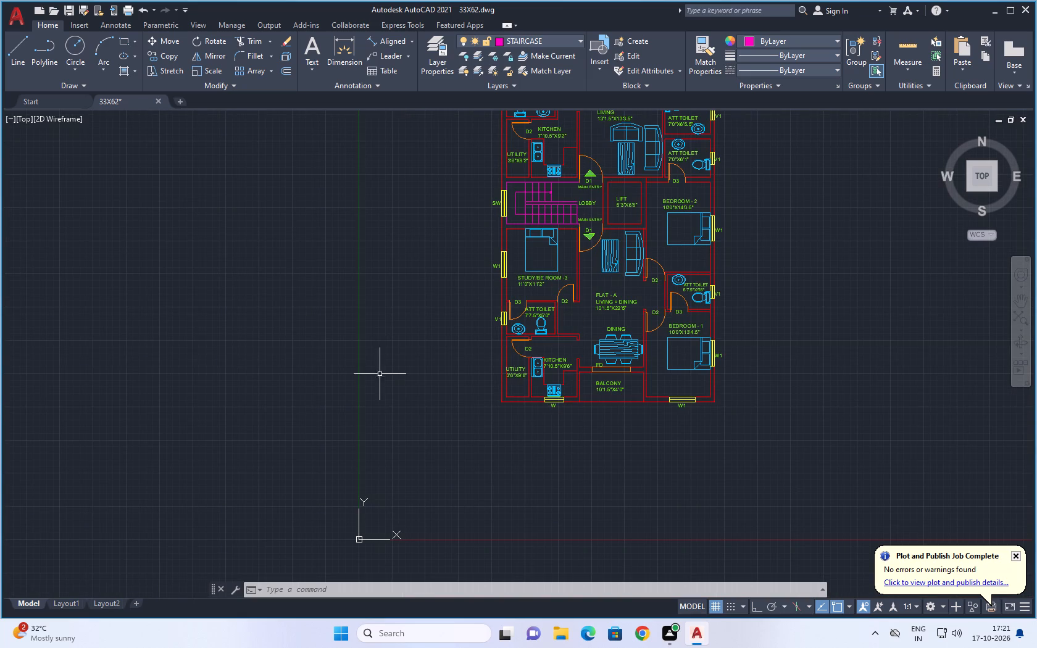
key("Escape")
key("Escape")
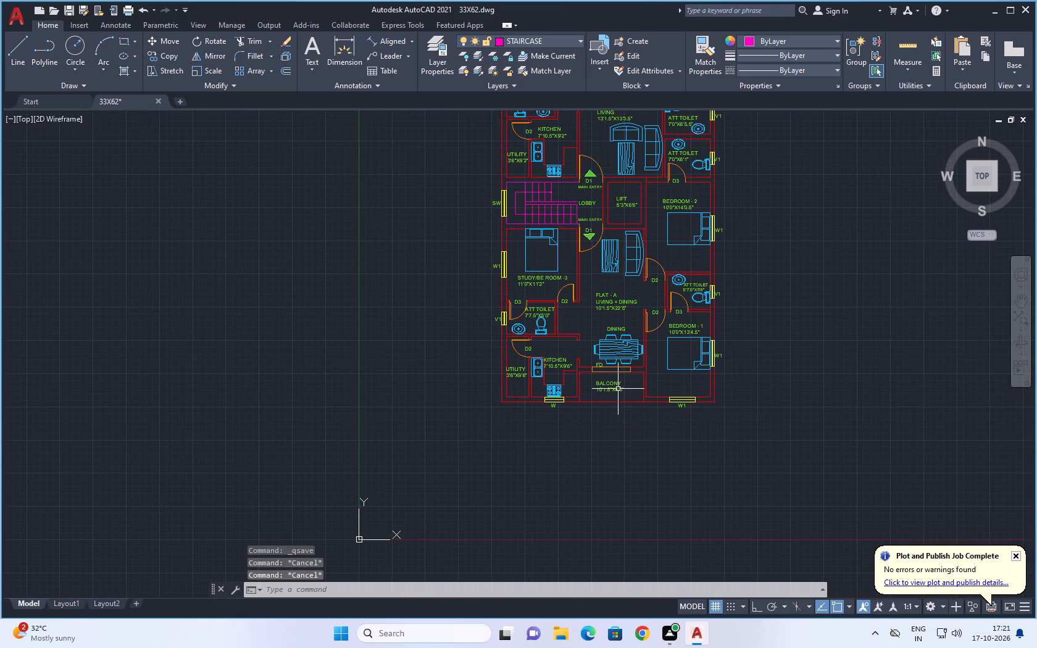
left_click(617, 388)
type("CO")
key("space")
scroll(604, 417, "up", 2)
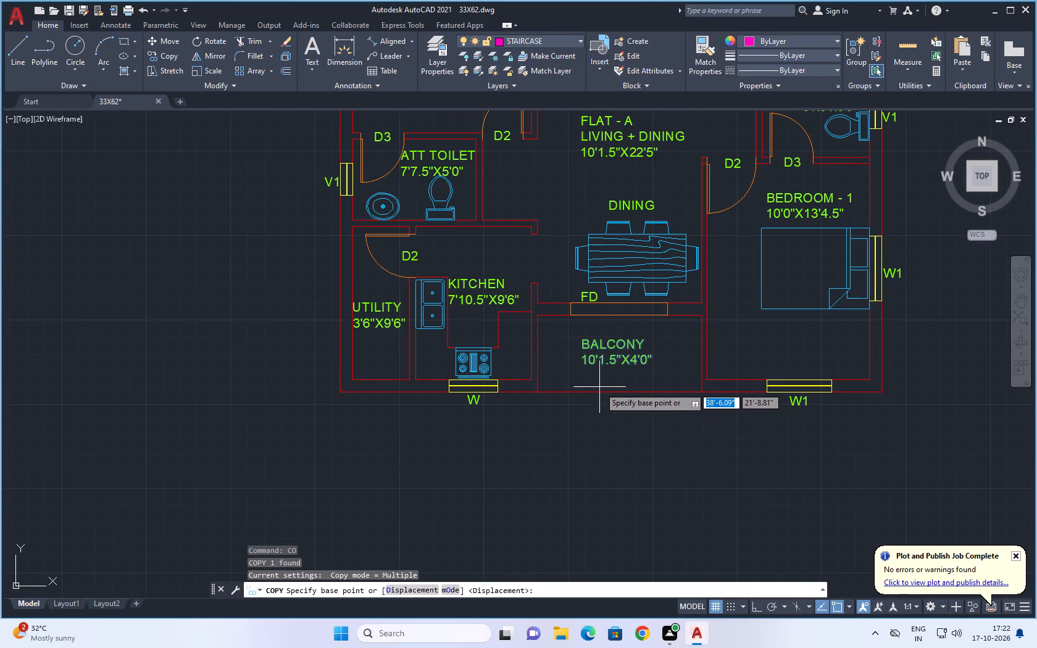
left_click(583, 344)
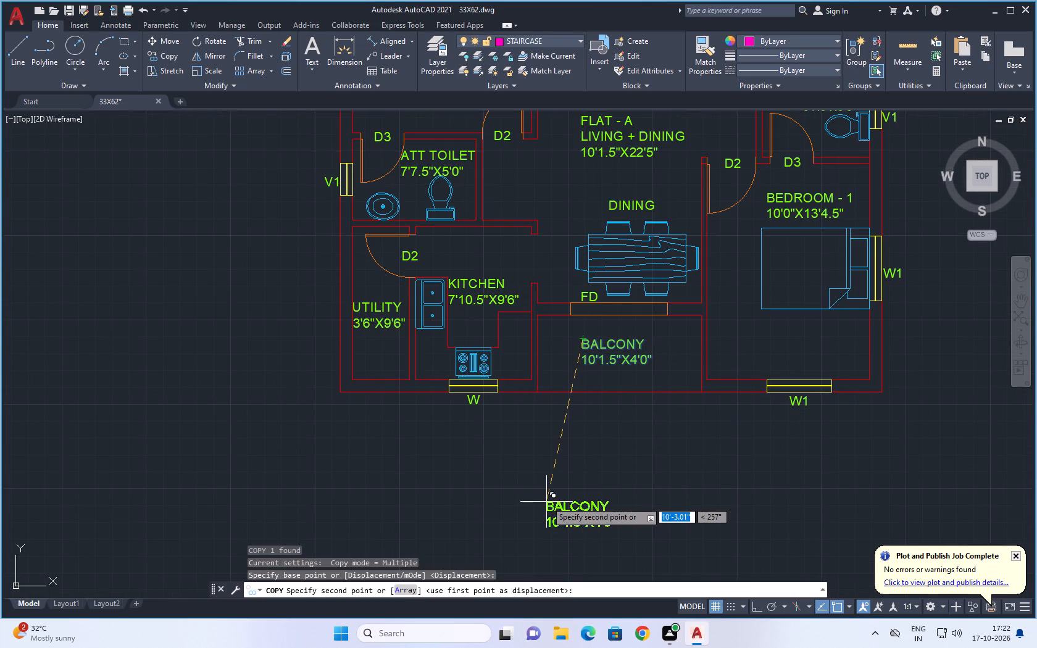
left_click(546, 501)
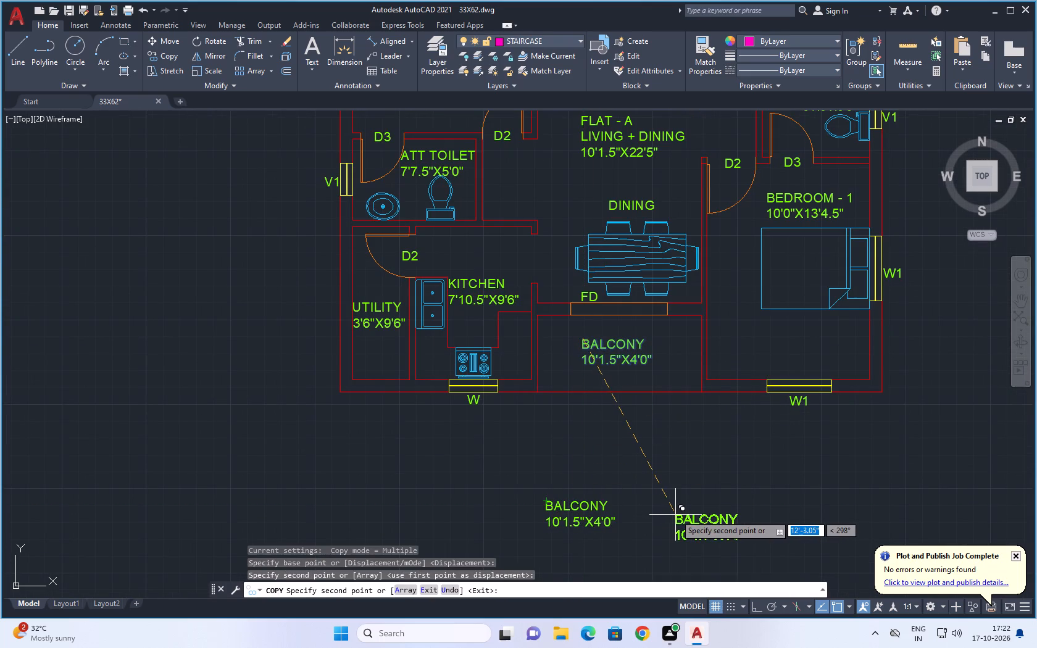
key("Escape")
key("Escape")
Replace the copied balcony label below the plan with FIRST FLOOR PLAN and widen its text frame to fit one line.
double_click(606, 524)
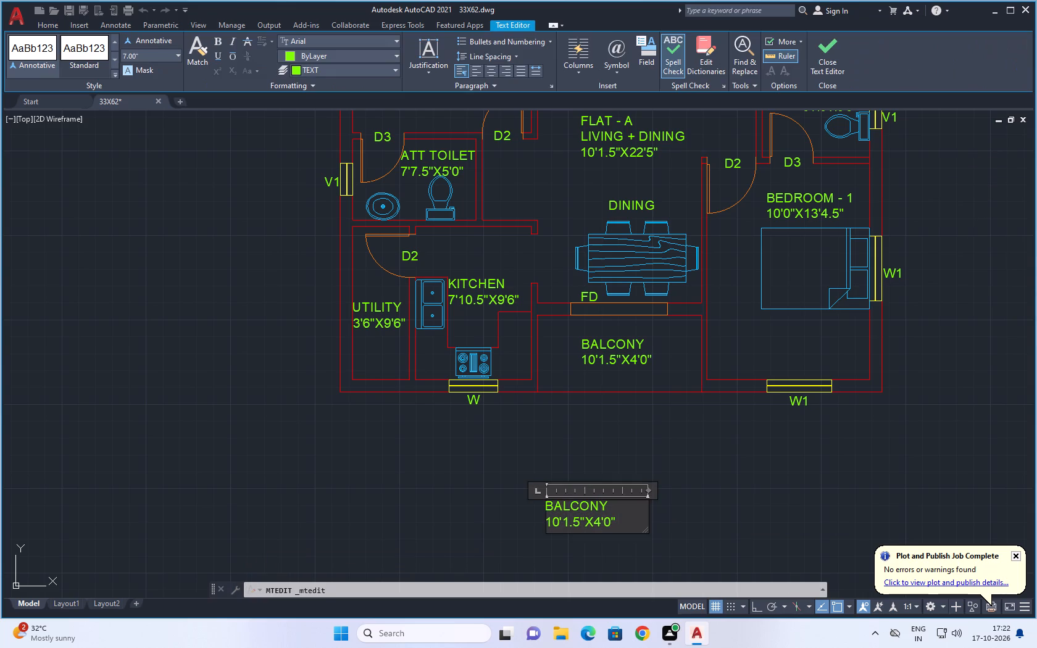
left_click(631, 524)
key("BackSpace")
key("BackSpace")
key("BackSpace")
key("BackSpace")
key("BackSpace")
key("BackSpace")
key("BackSpace")
key("BackSpace")
key("BackSpace")
key("BackSpace")
key("BackSpace")
key("BackSpace")
key("BackSpace")
key("BackSpace")
key("BackSpace")
key("BackSpace")
key("BackSpace")
key("BackSpace")
key("BackSpace")
key("BackSpace")
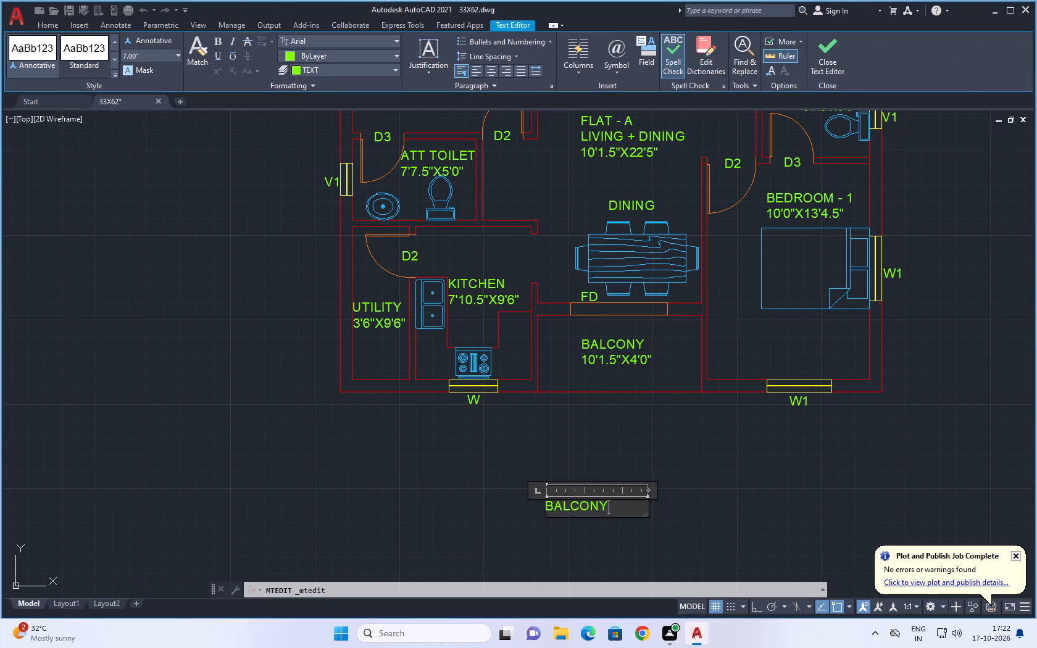
type("FIRST FLOOR PLAN")
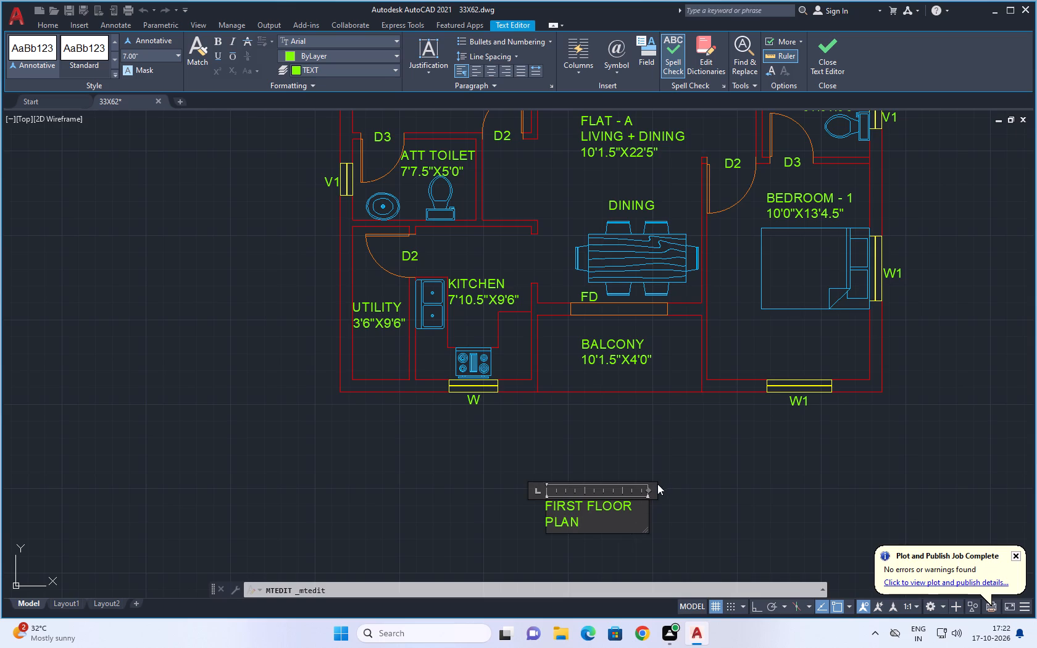
left_click_drag(649, 491, 683, 488)
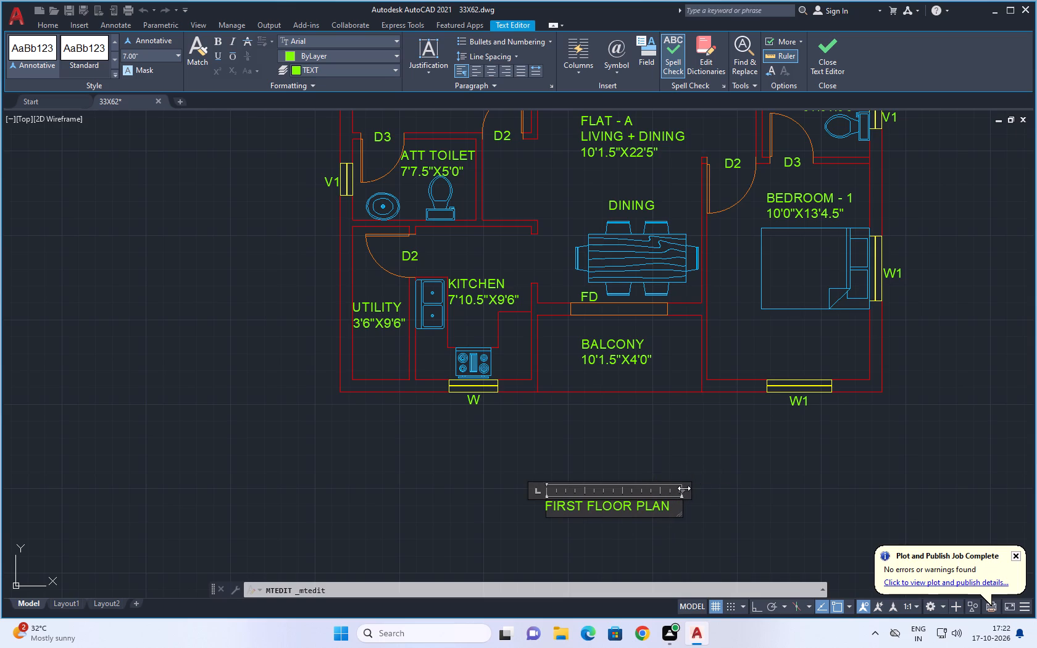
left_click(746, 512)
Set the text height of the FIRST FLOOR PLAN title to 25".
left_click_drag(491, 475, 502, 475)
left_click(750, 545)
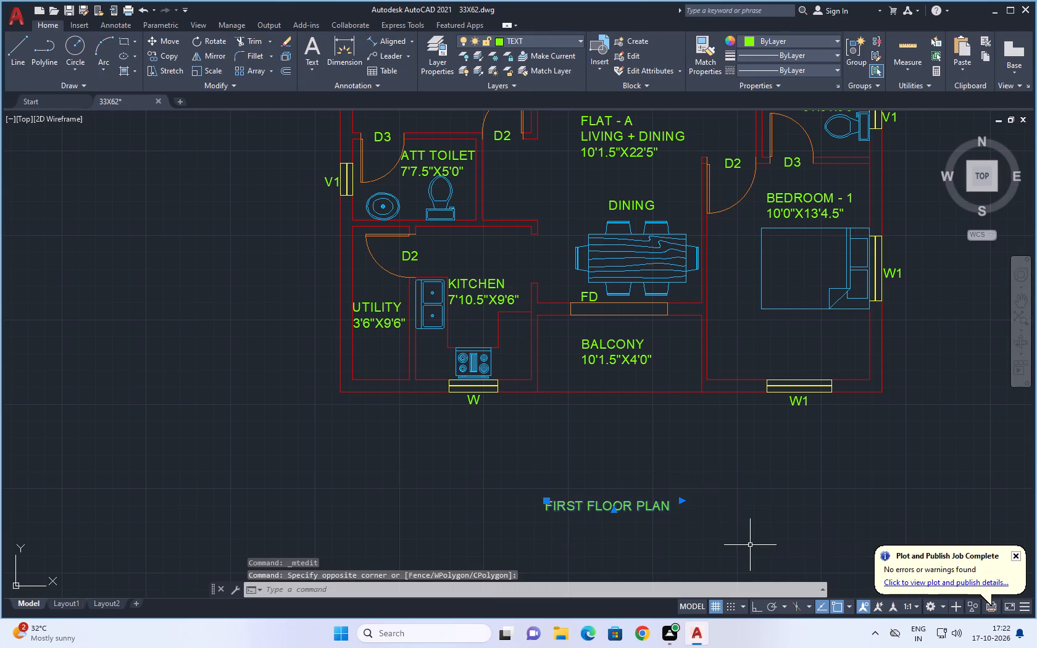
right_click(733, 523)
left_click(785, 503)
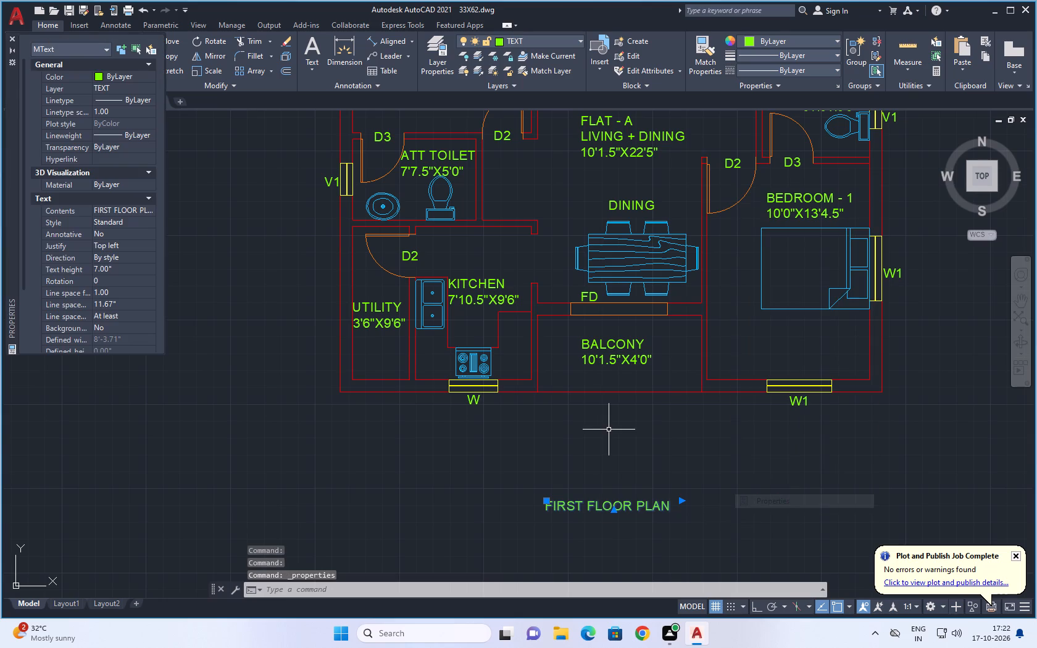
left_click(128, 268)
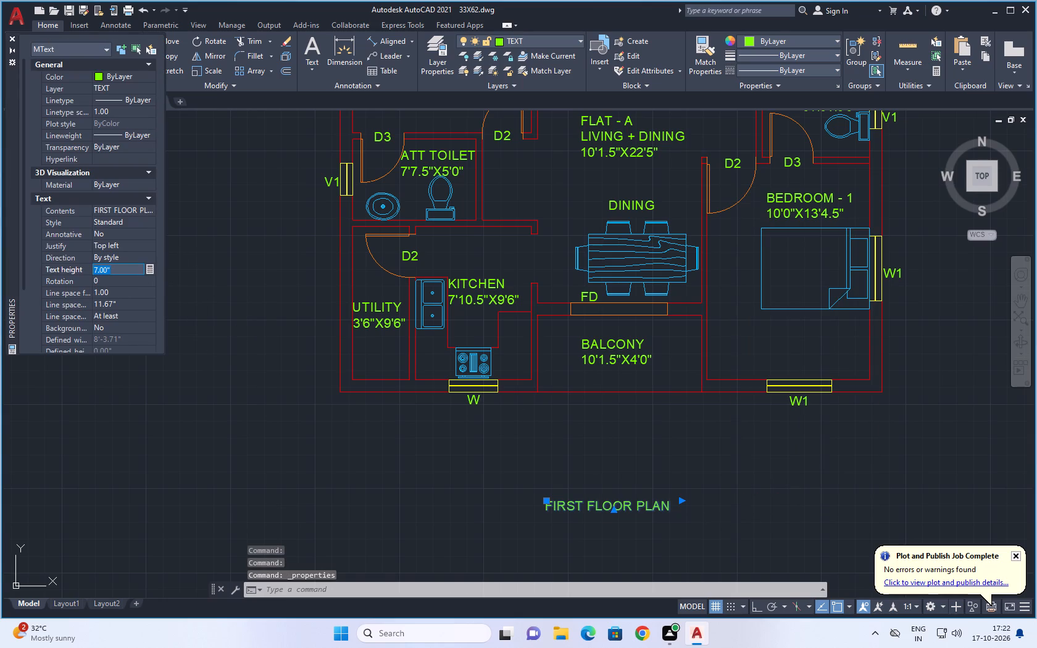
type("25")
key("Return")
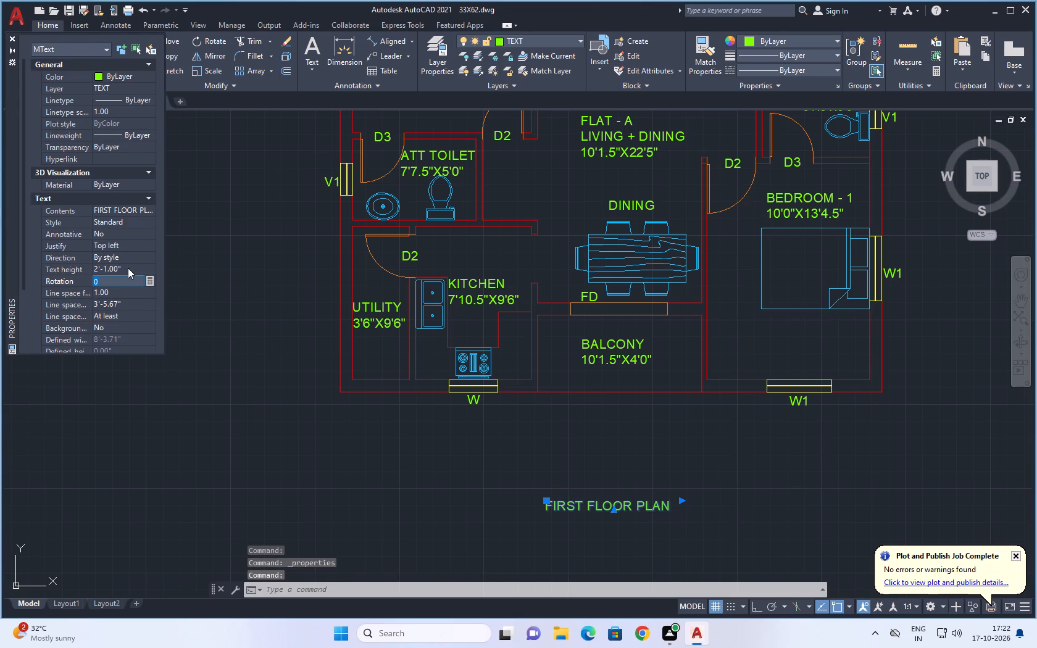
scroll(191, 325, "down", 2)
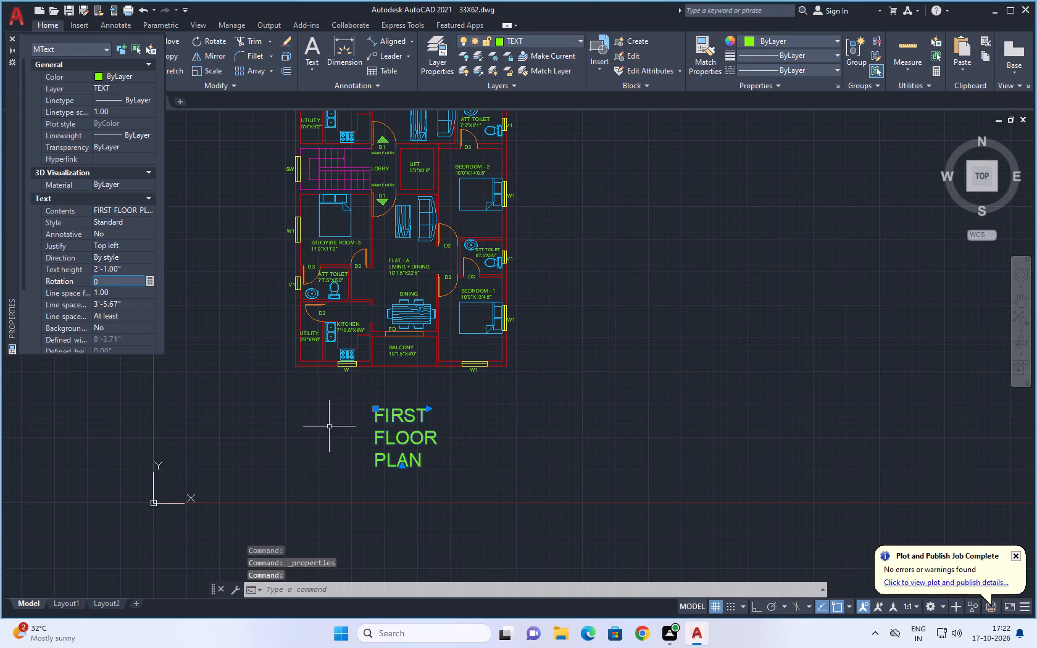
left_click(10, 36)
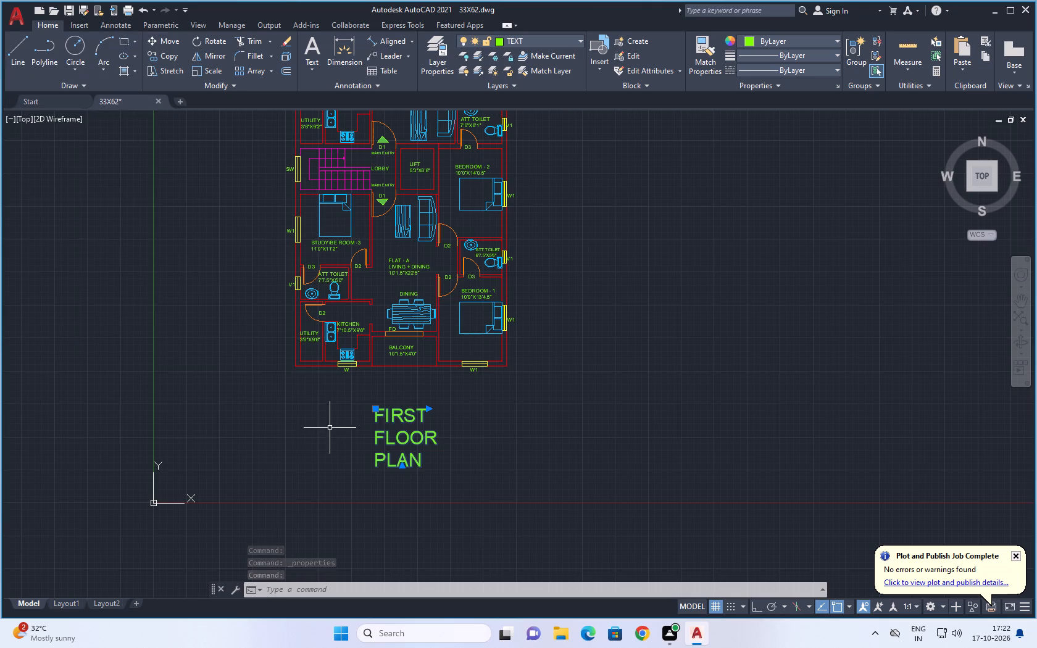
Widen the enlarged title's text frame so FIRST FLOOR PLAN fits on a single line.
scroll(396, 453, "up", 1)
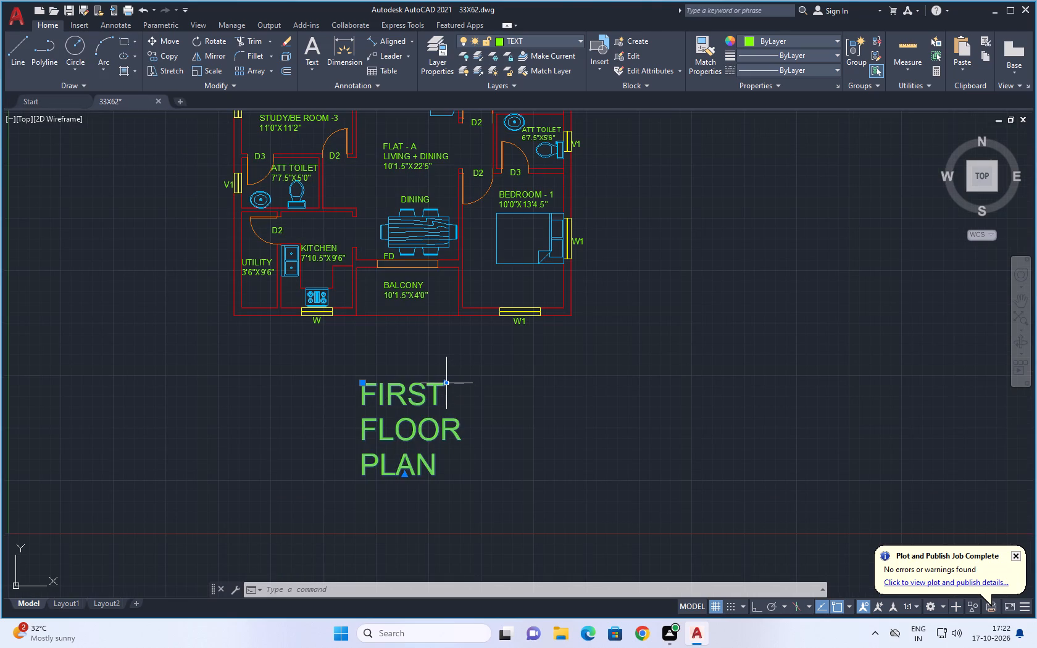
left_click_drag(448, 384, 682, 372)
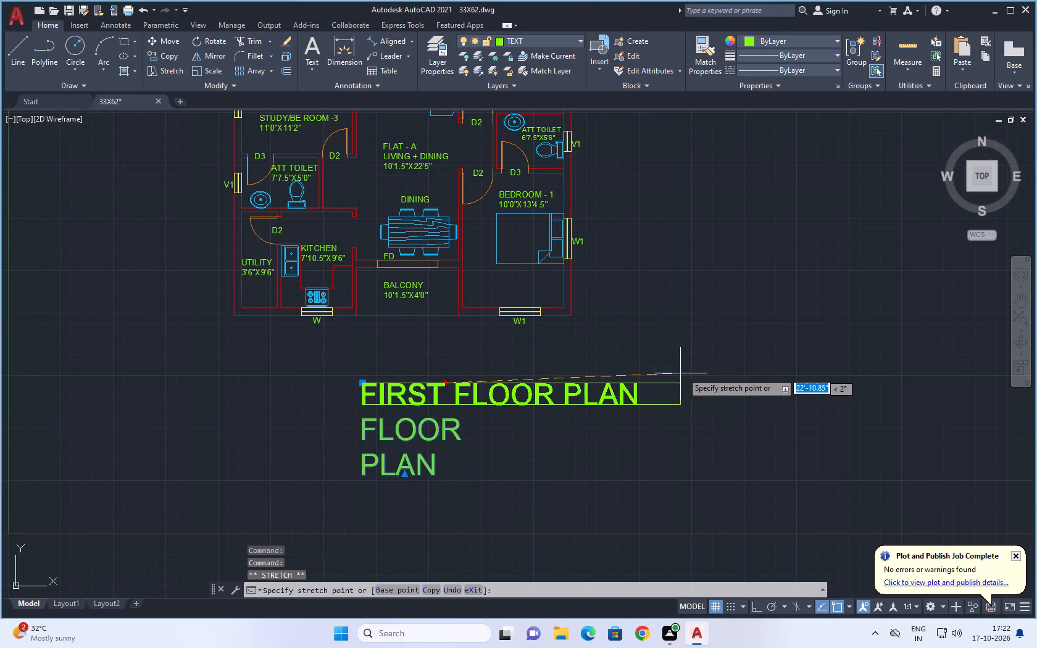
left_click_drag(682, 372, 715, 372)
left_click(718, 375)
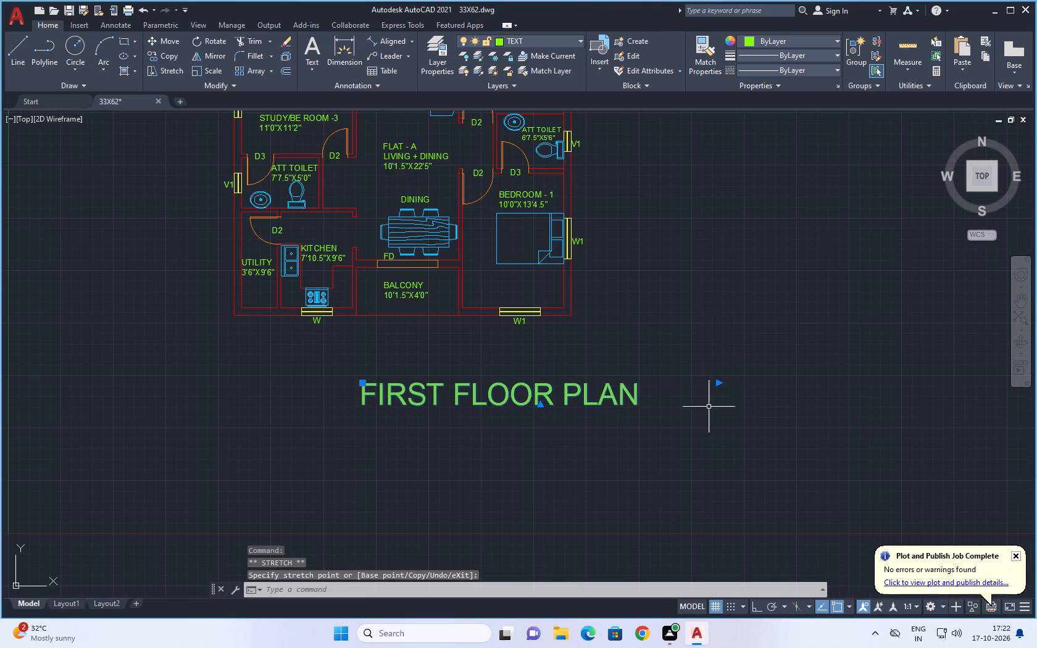
Move the FIRST FLOOR PLAN title west and slightly north so it sits roughly centred beneath the plan.
left_click_drag(512, 393, 399, 393)
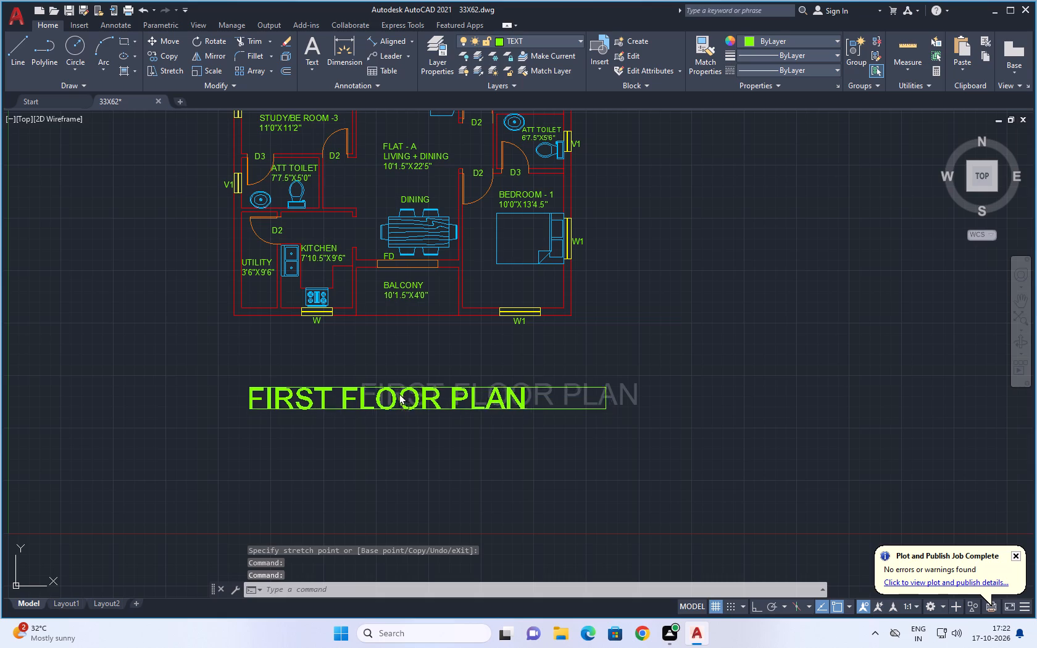
left_click_drag(399, 393, 406, 383)
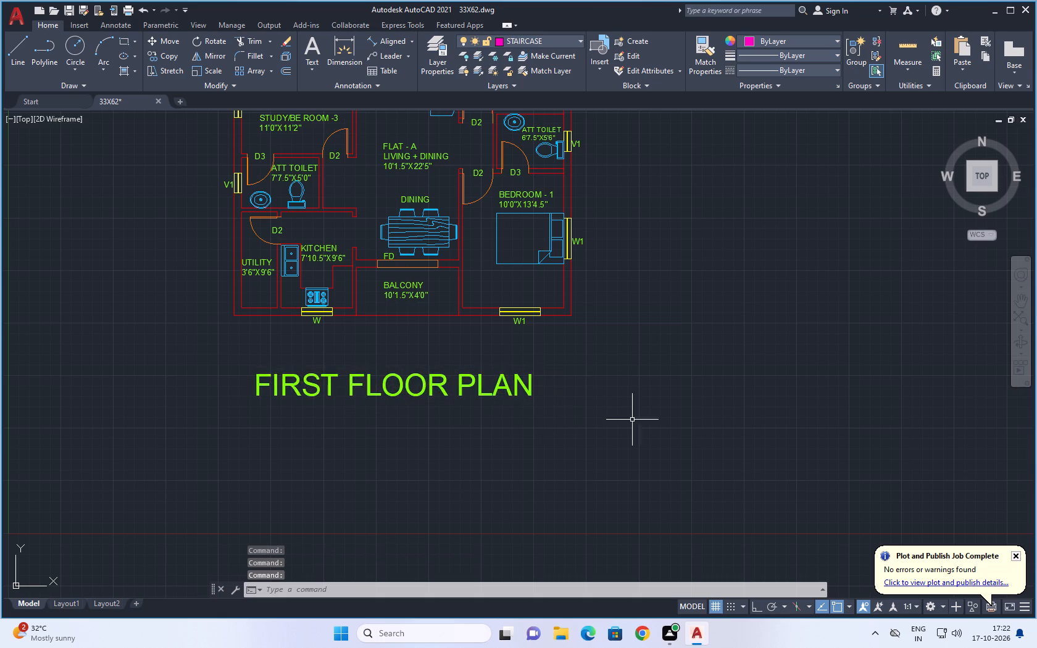
Review the complete two-flat plan together with the title beneath it.
scroll(670, 369, "down", 1)
middle_click_drag(710, 372, 630, 436)
scroll(631, 424, "down", 1)
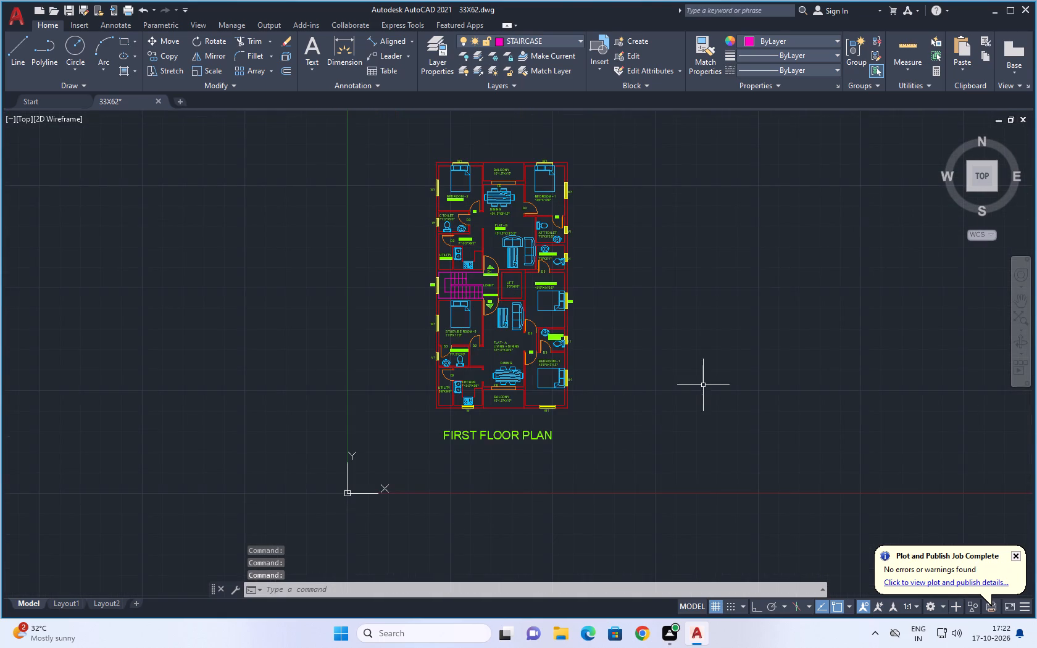
middle_click_drag(701, 380, 622, 424)
key("Escape")
key("Escape")
key("Escape")
key("Escape")
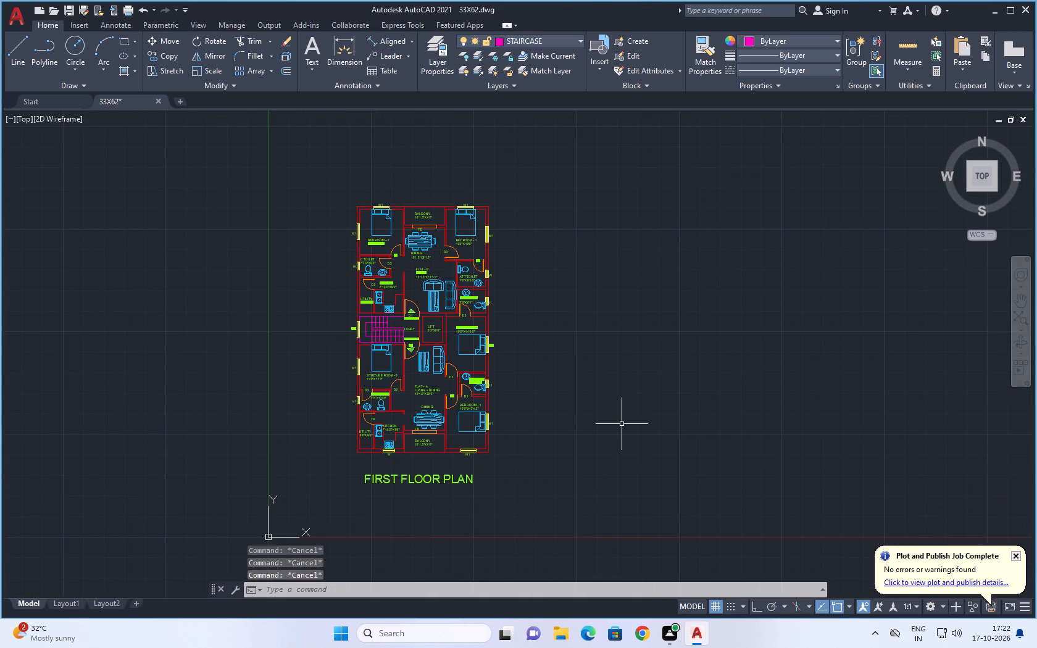
key("Escape")
key("Escape")
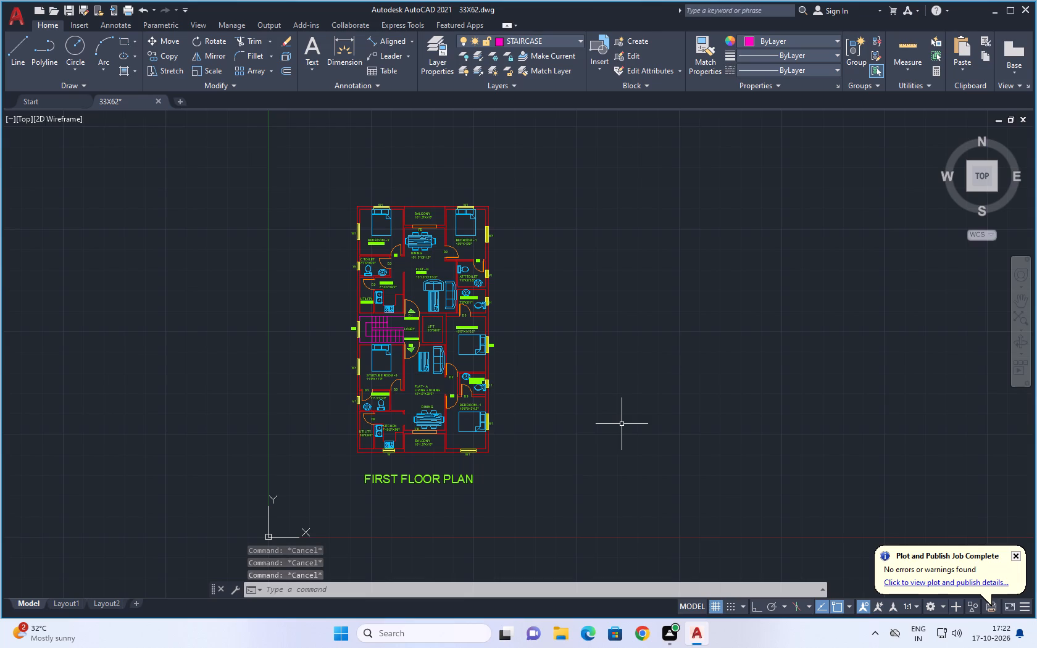
middle_click_drag(607, 370, 621, 322)
middle_click_drag(619, 329, 660, 425)
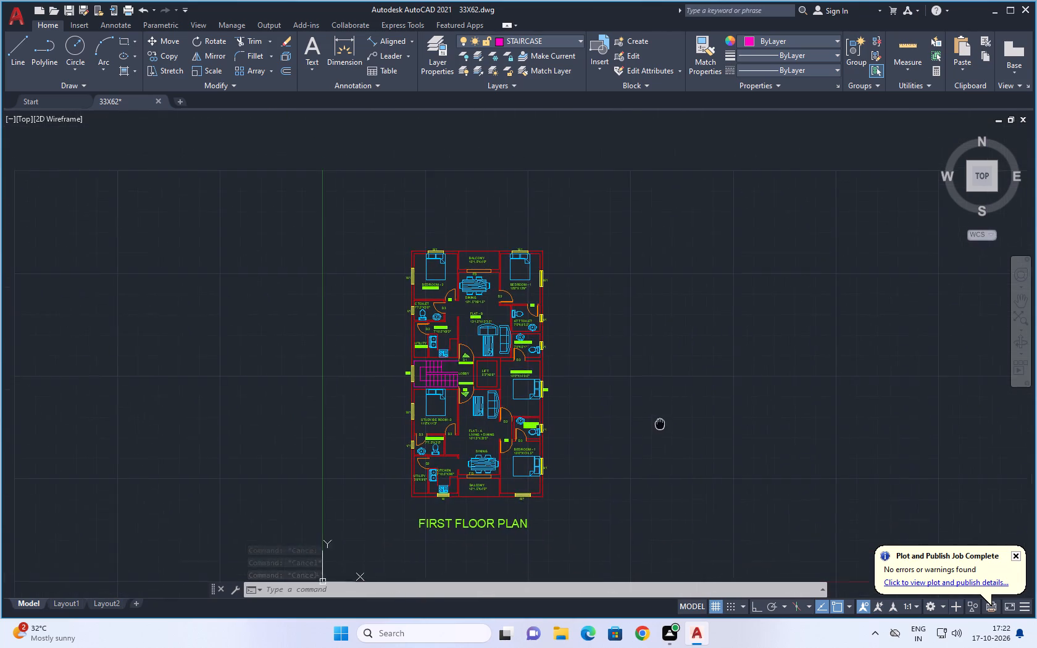
middle_click_drag(660, 425, 660, 426)
scroll(661, 427, "up", 1)
middle_click_drag(661, 427, 673, 409)
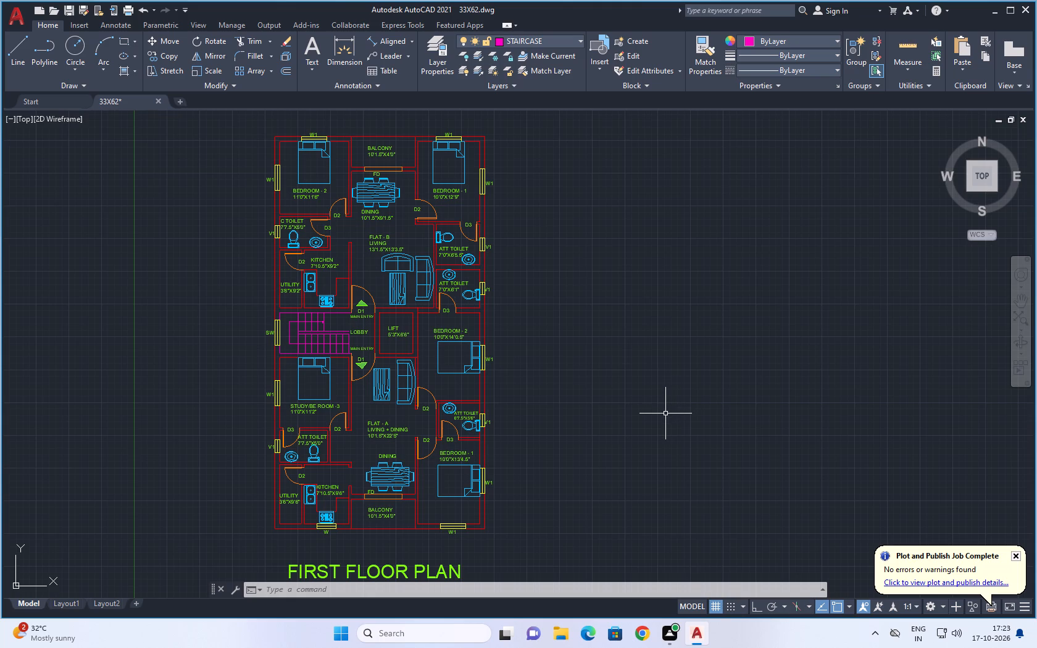
middle_click_drag(587, 414, 607, 372)
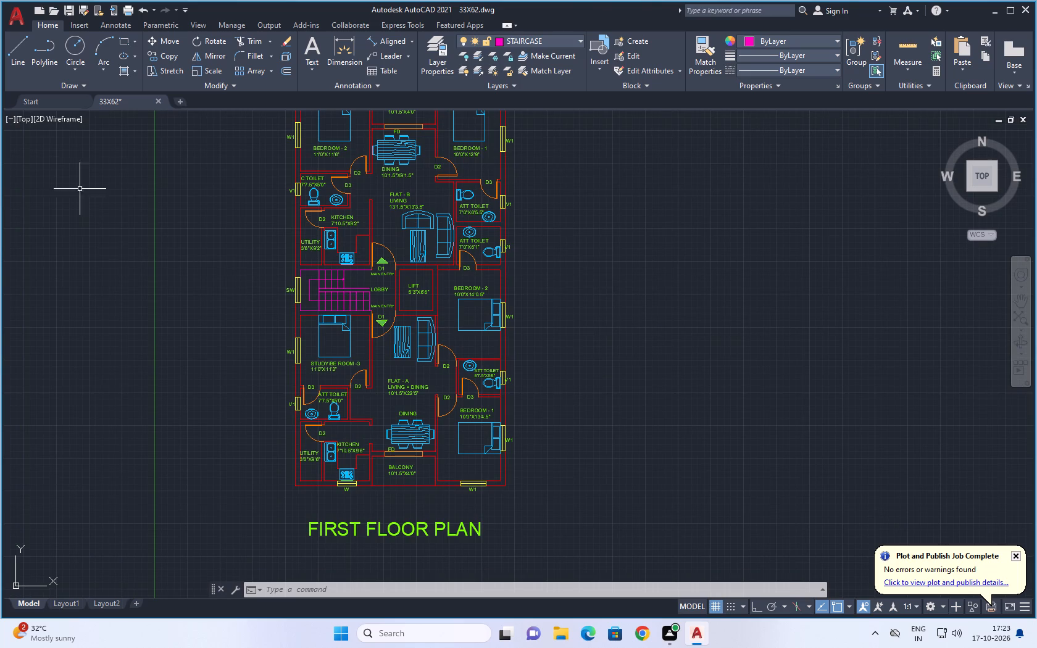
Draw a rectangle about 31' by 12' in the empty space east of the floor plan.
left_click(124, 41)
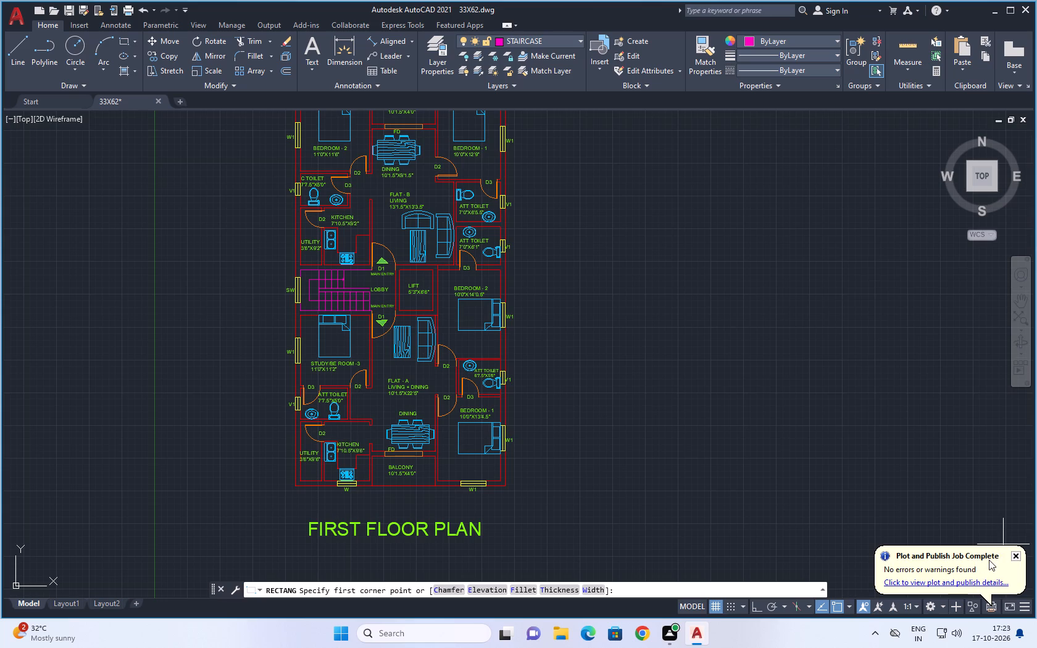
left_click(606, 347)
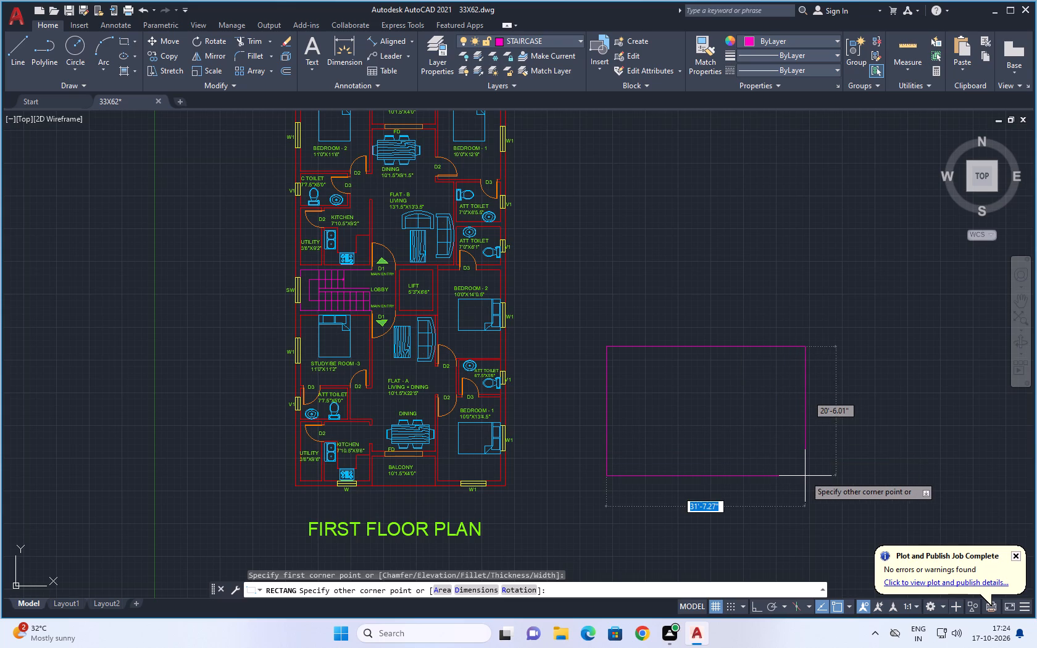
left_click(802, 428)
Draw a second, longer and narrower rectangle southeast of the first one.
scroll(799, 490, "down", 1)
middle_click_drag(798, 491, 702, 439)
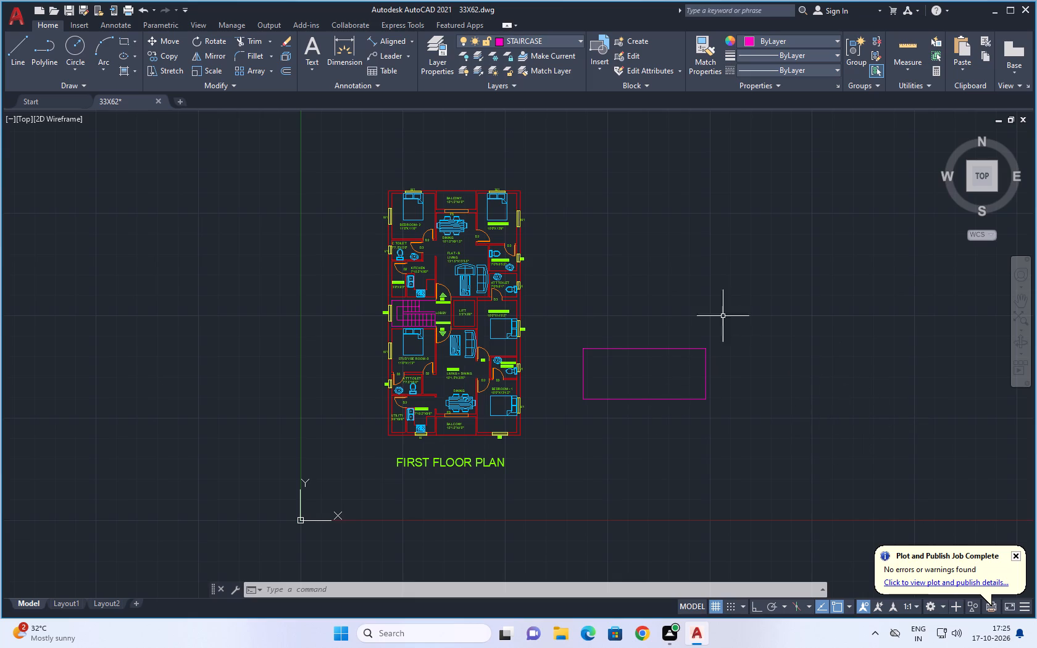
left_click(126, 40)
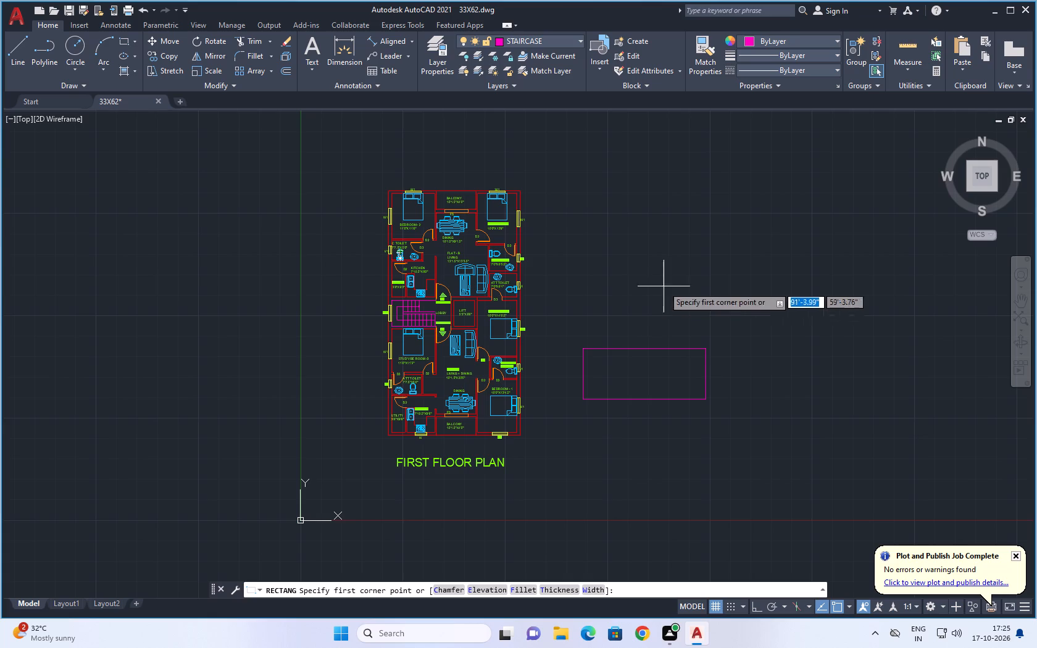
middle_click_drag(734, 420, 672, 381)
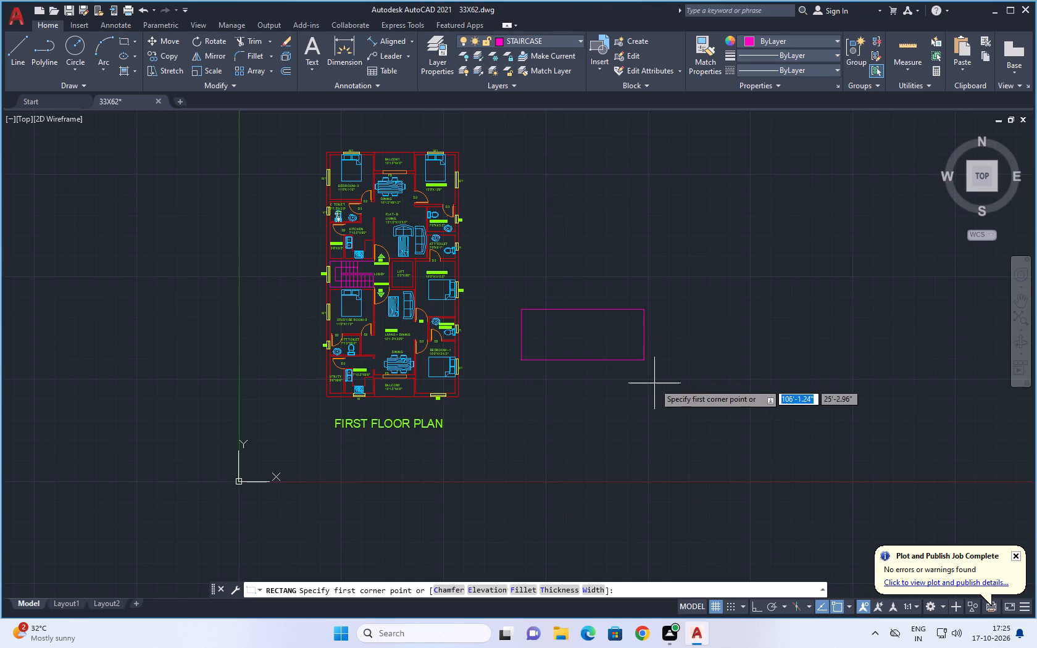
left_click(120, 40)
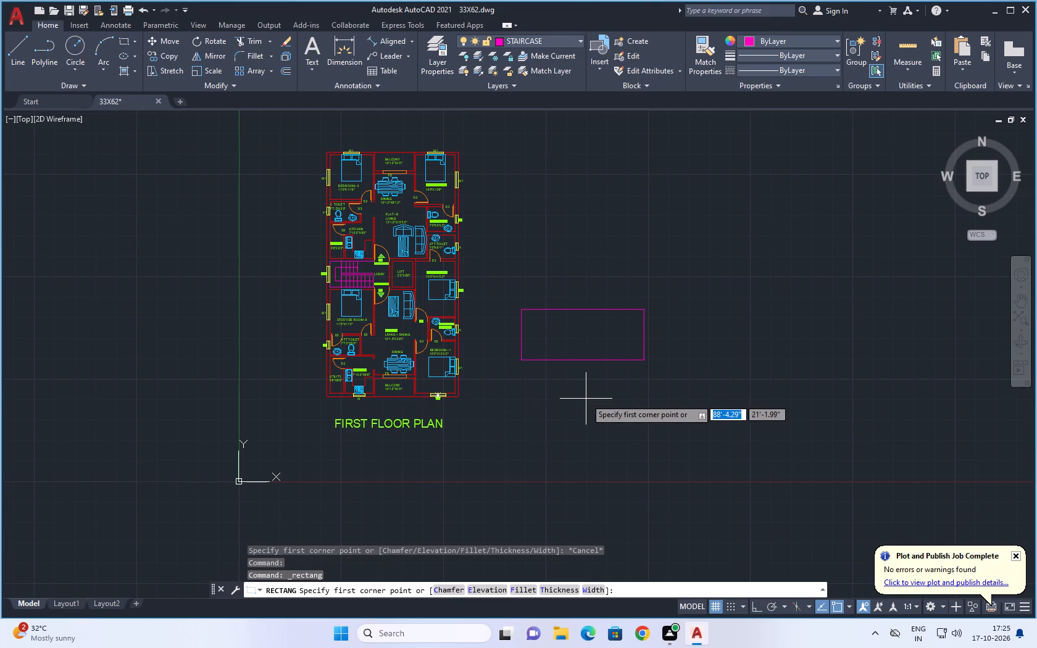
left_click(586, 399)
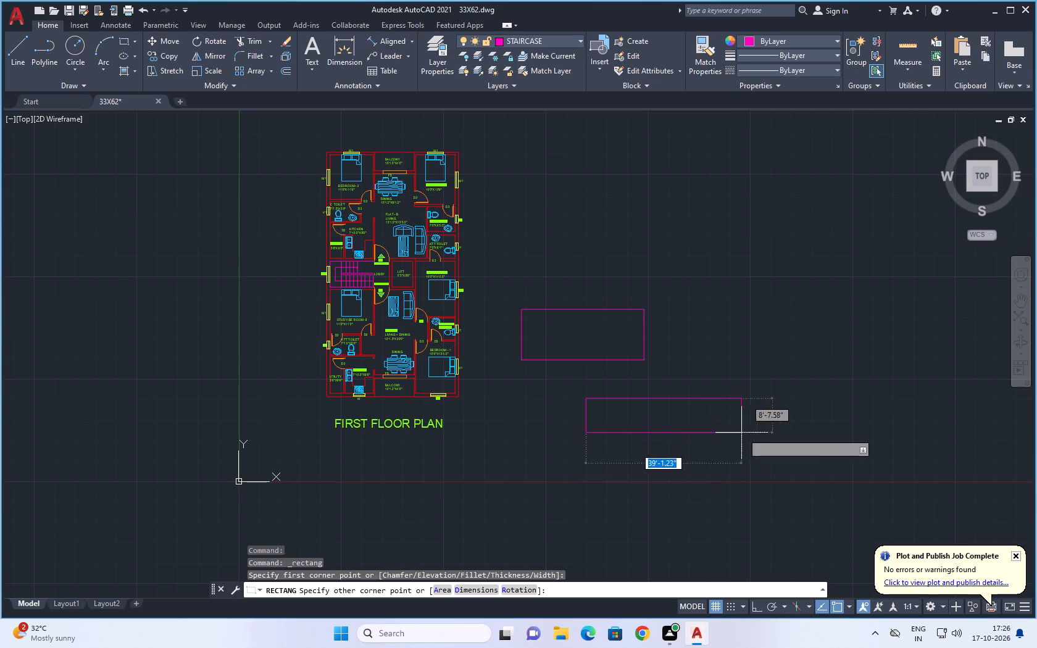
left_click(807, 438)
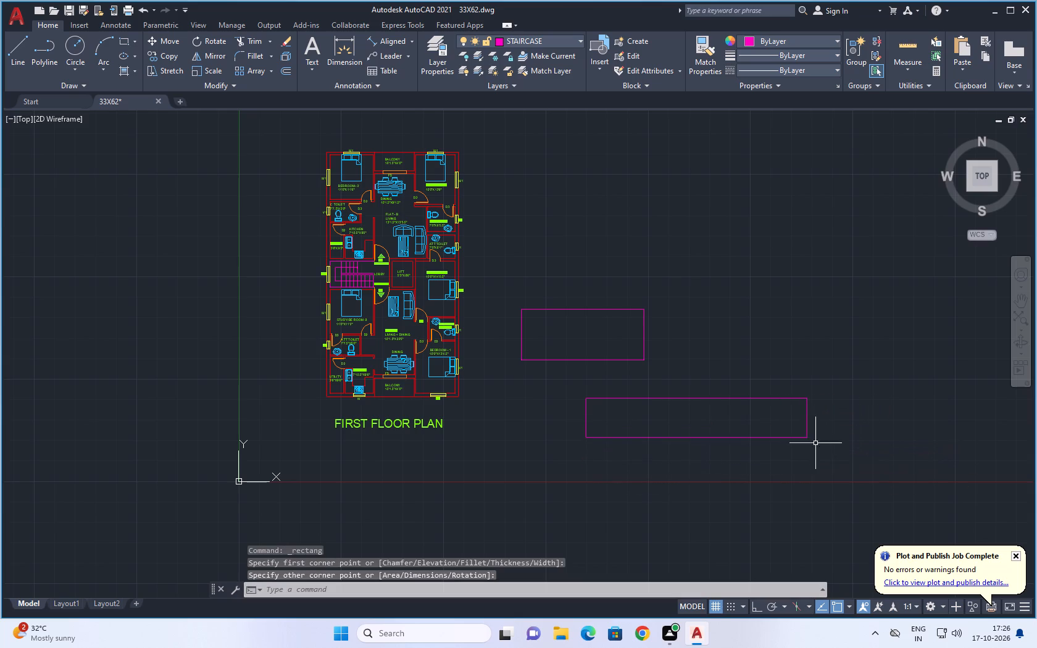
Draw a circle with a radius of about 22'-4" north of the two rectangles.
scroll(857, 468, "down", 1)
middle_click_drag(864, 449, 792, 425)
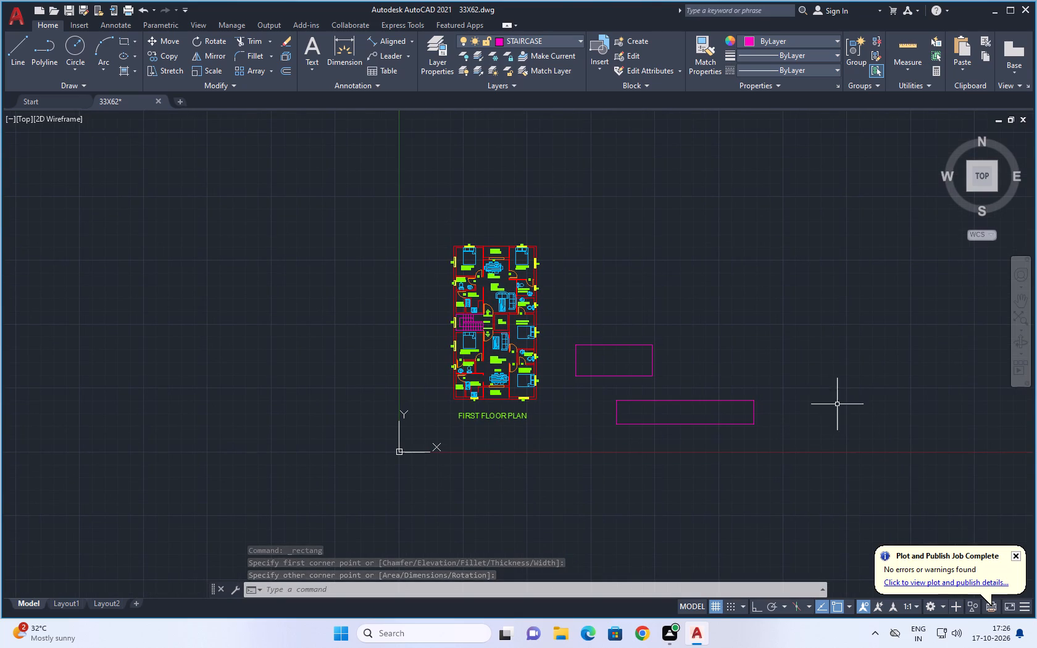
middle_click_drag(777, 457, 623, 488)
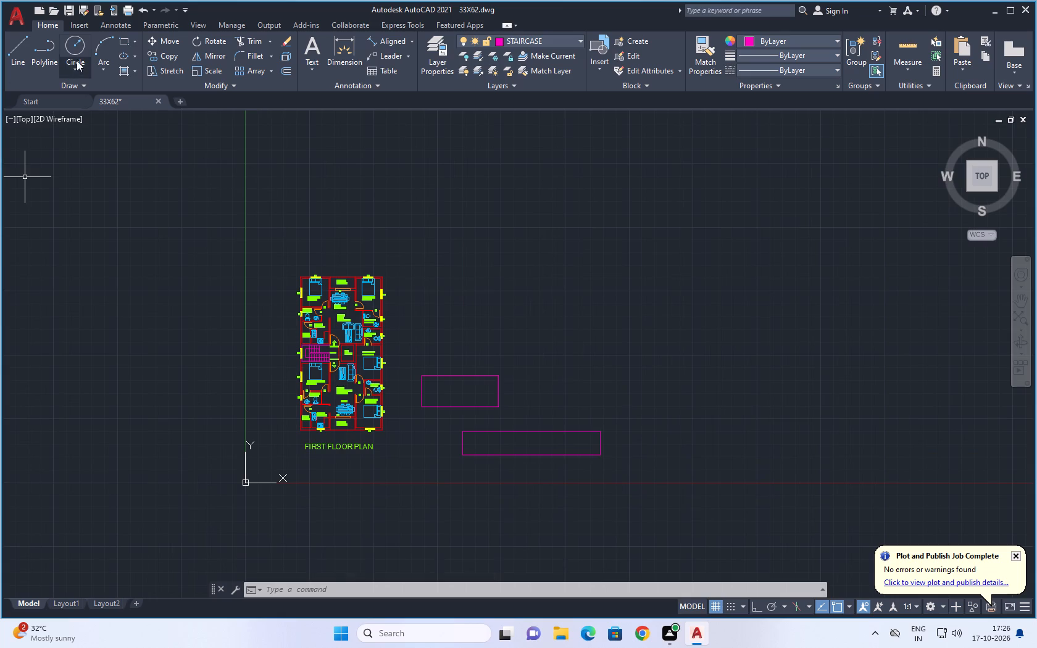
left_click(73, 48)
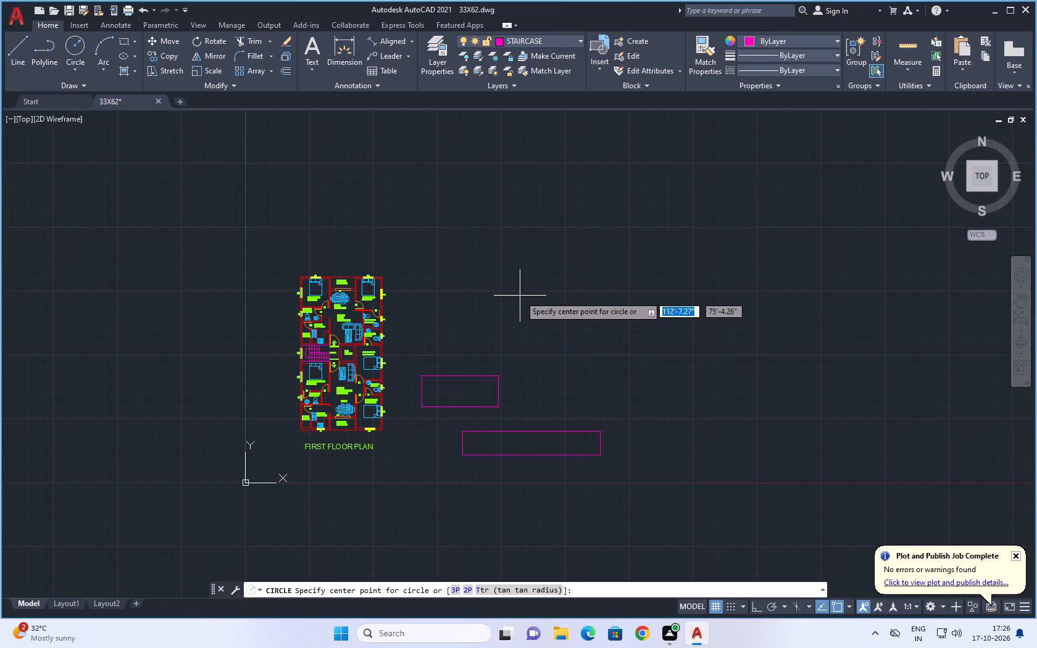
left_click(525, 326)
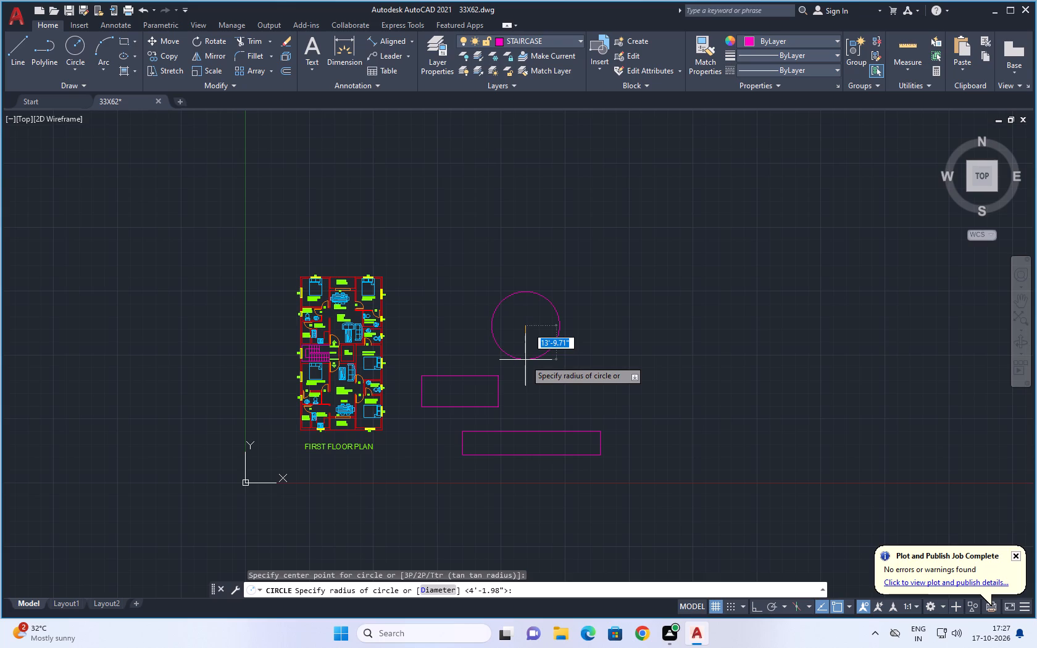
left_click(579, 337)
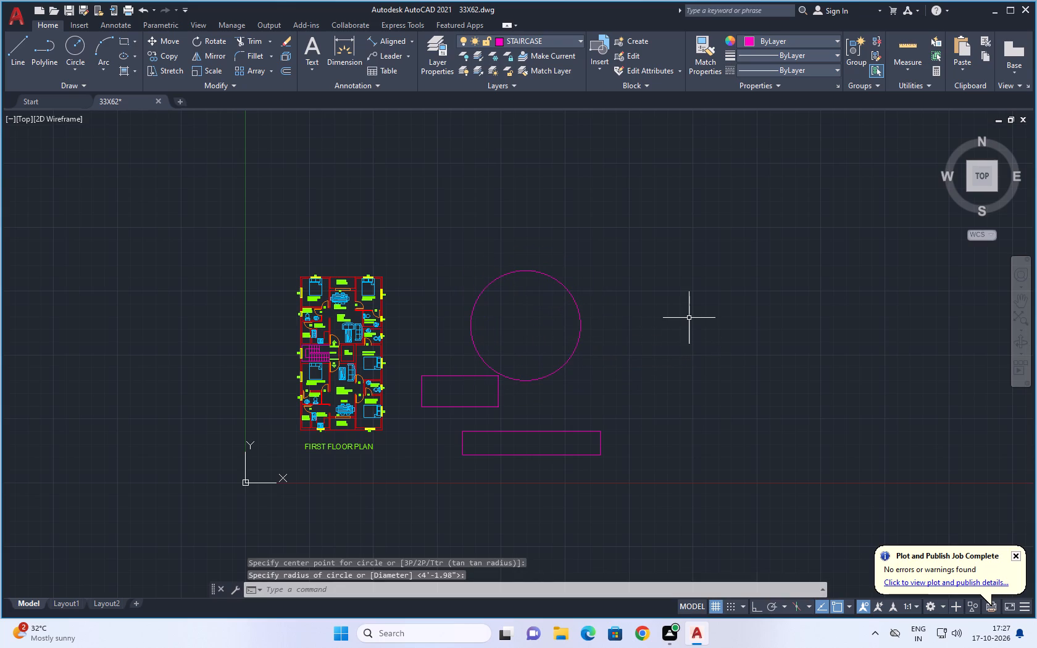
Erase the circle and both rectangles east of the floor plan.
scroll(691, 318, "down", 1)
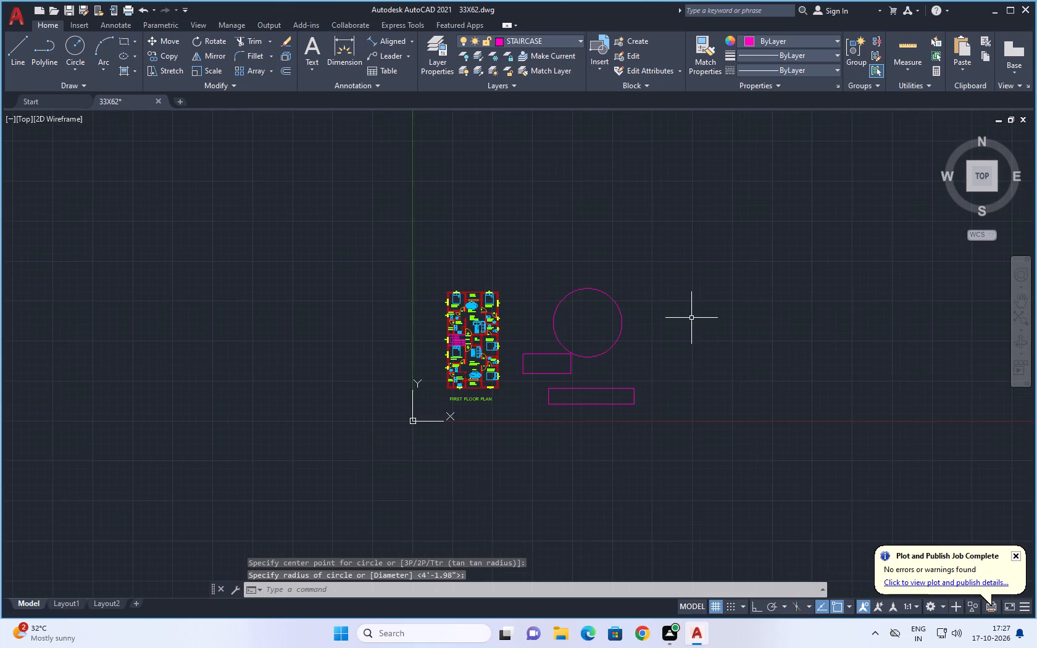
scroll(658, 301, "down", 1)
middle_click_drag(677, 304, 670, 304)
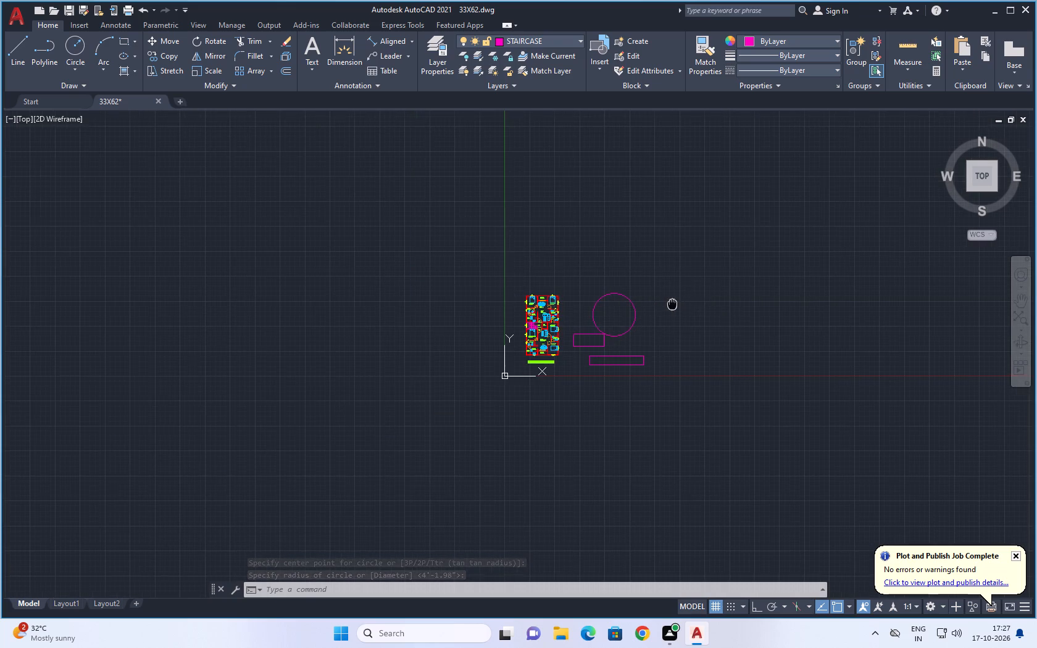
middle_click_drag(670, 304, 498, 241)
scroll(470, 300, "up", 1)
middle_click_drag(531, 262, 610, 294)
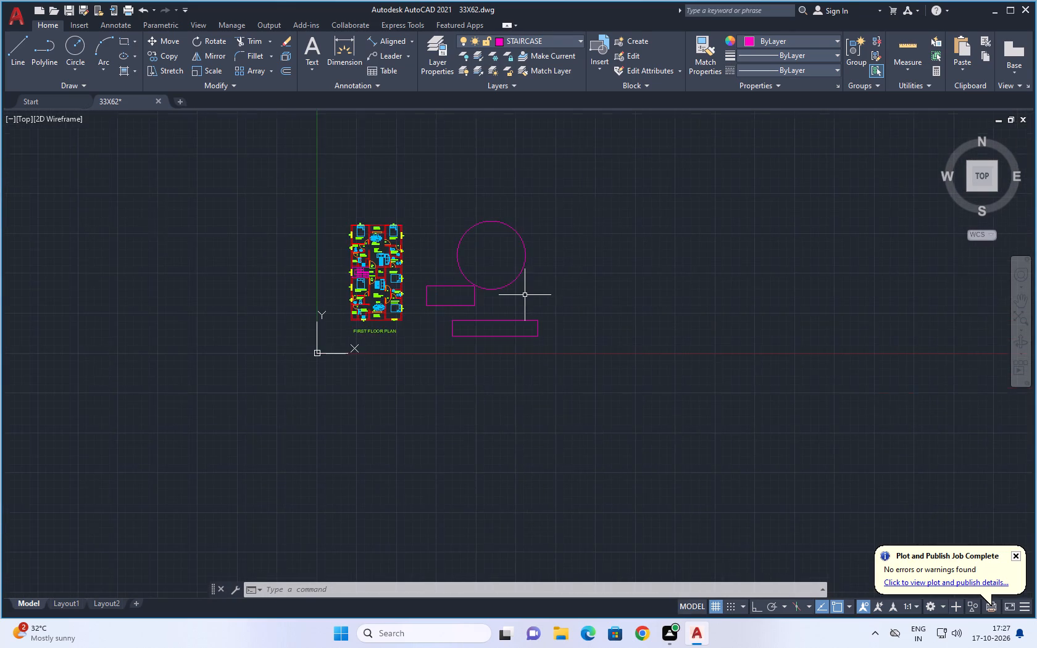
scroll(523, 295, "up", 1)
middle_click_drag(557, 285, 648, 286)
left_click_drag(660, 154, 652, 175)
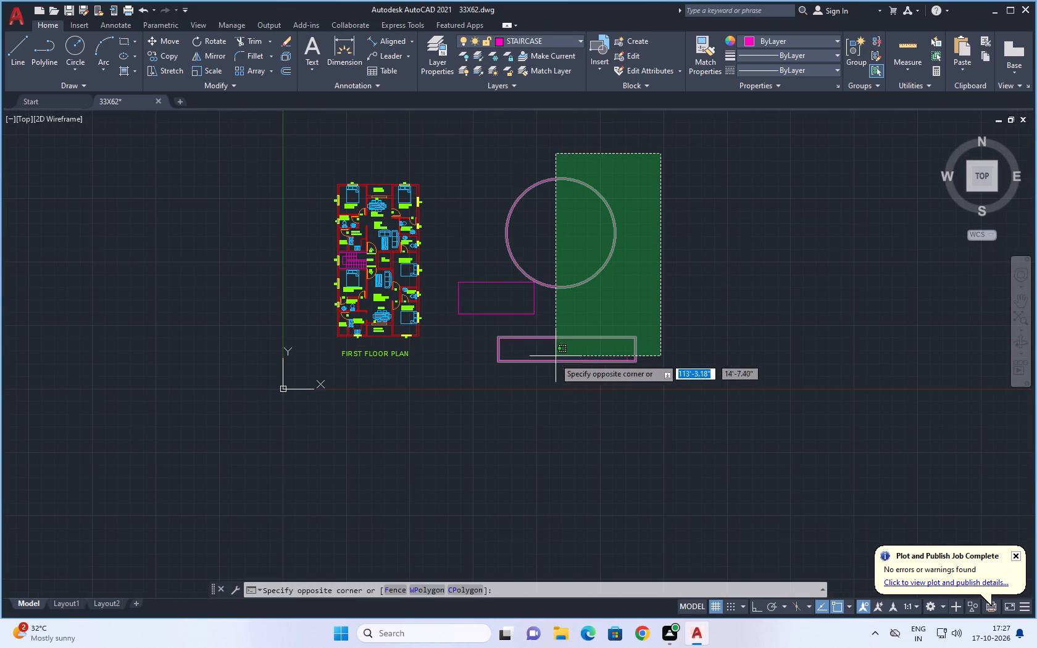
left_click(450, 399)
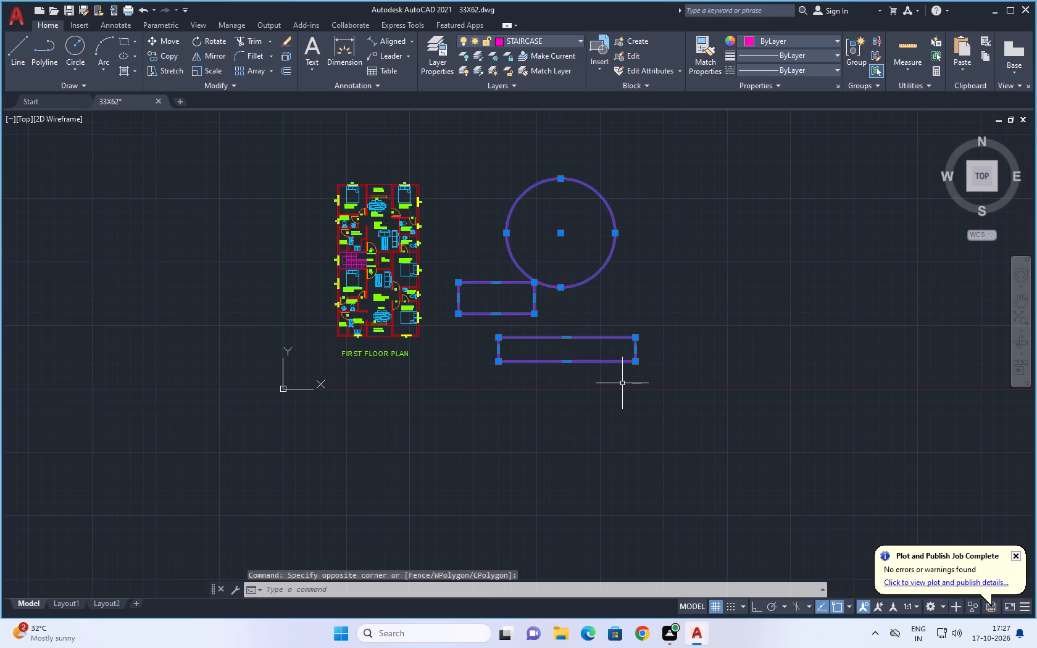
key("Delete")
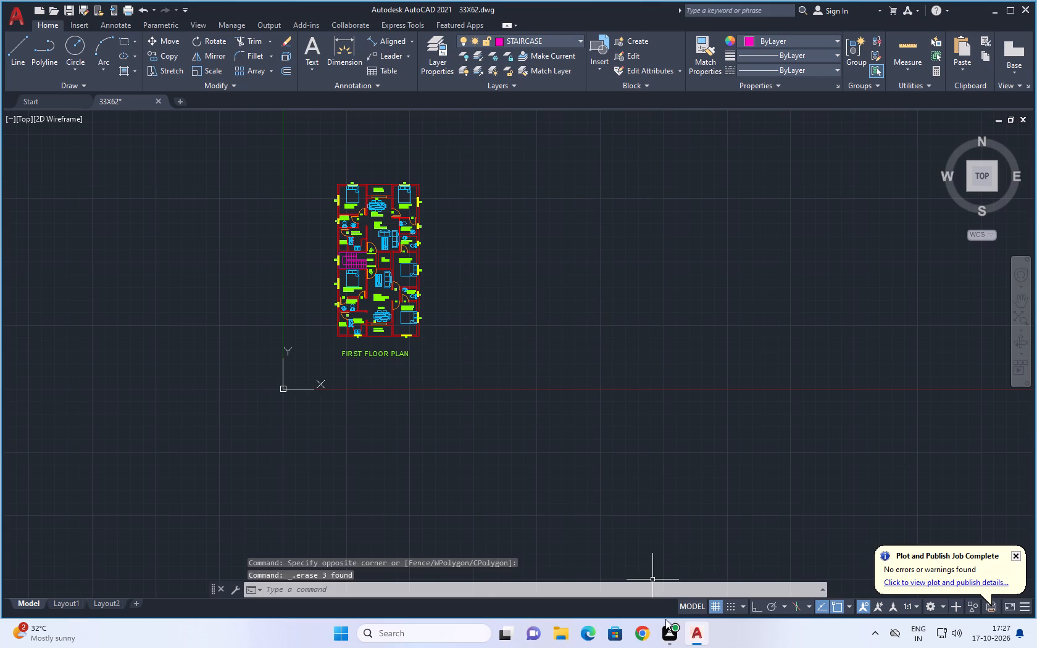
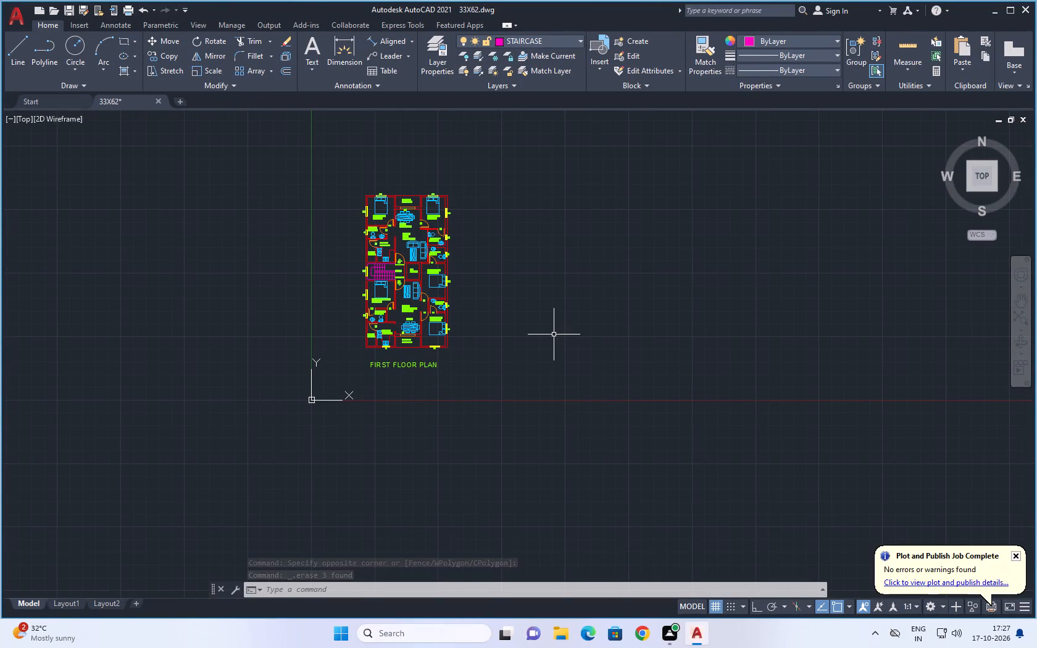
Plot the displayed floor plan with the Microsoft Print to PDF plotter on A3 paper.
middle_click_drag(554, 334, 527, 359)
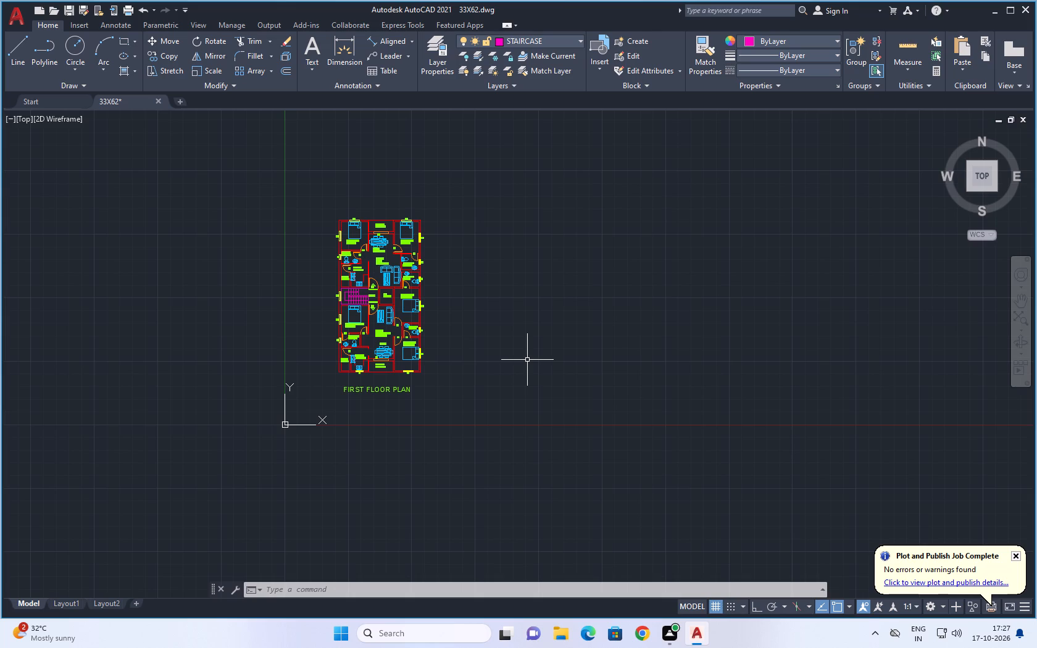
middle_click_drag(480, 305, 580, 314)
scroll(580, 315, "up", 1)
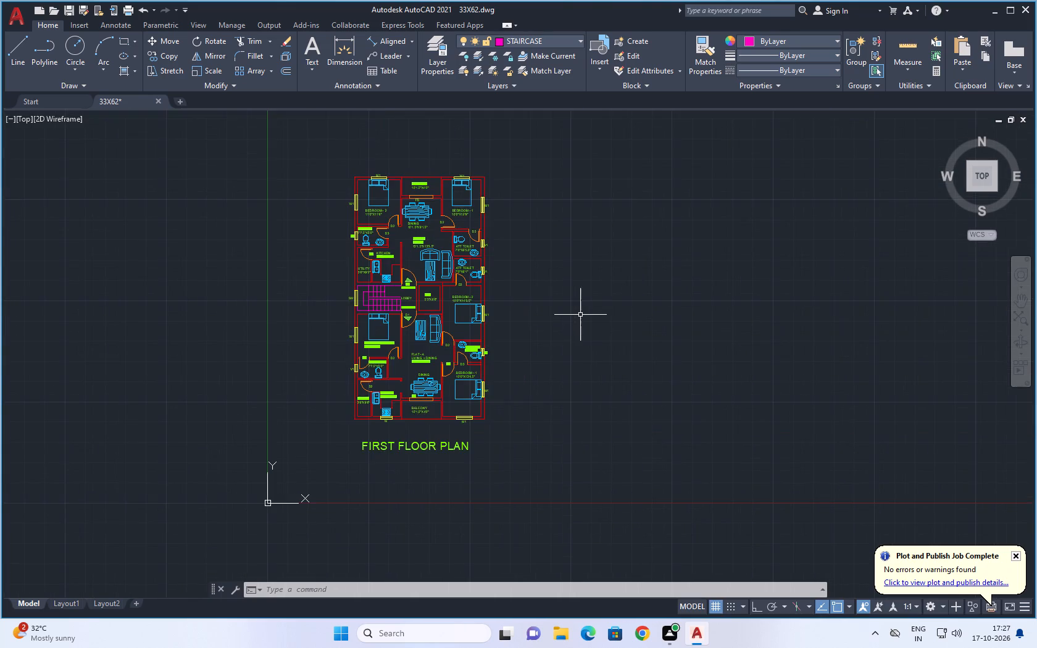
middle_click_drag(585, 314, 607, 353)
scroll(608, 355, "up", 1)
middle_click_drag(608, 355, 670, 333)
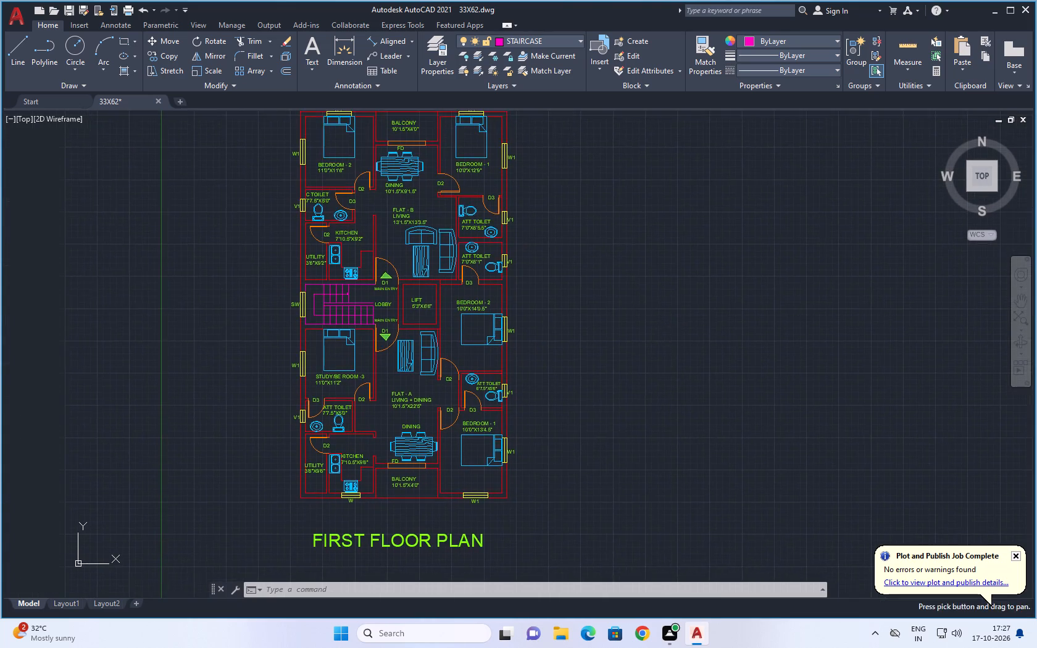
scroll(671, 334, "down", 1)
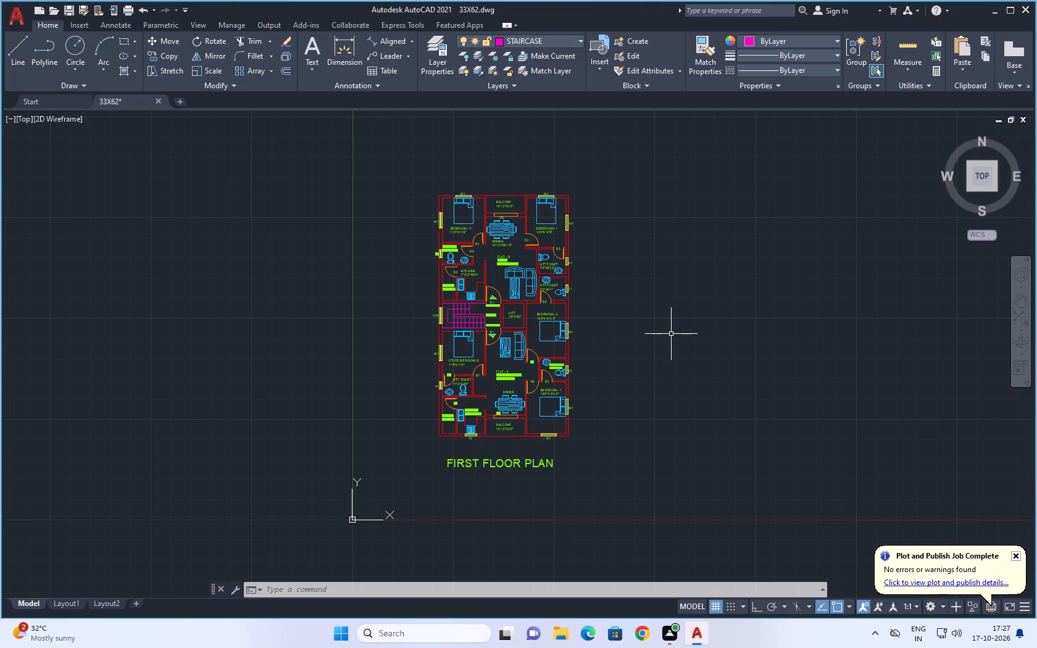
key("ctrl+p")
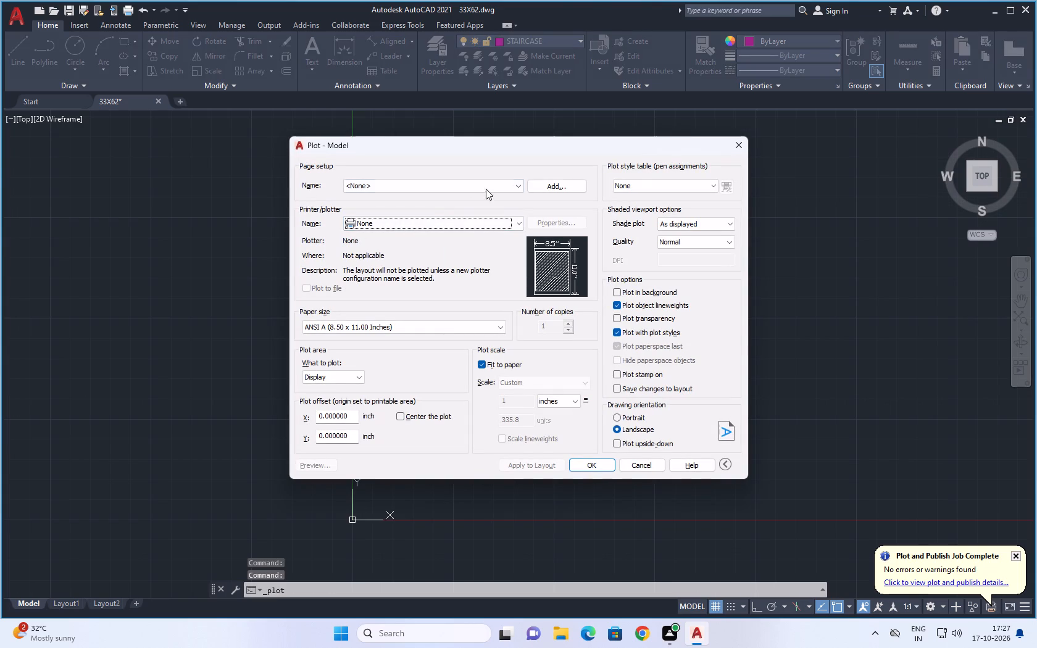
left_click(502, 223)
left_click(469, 258)
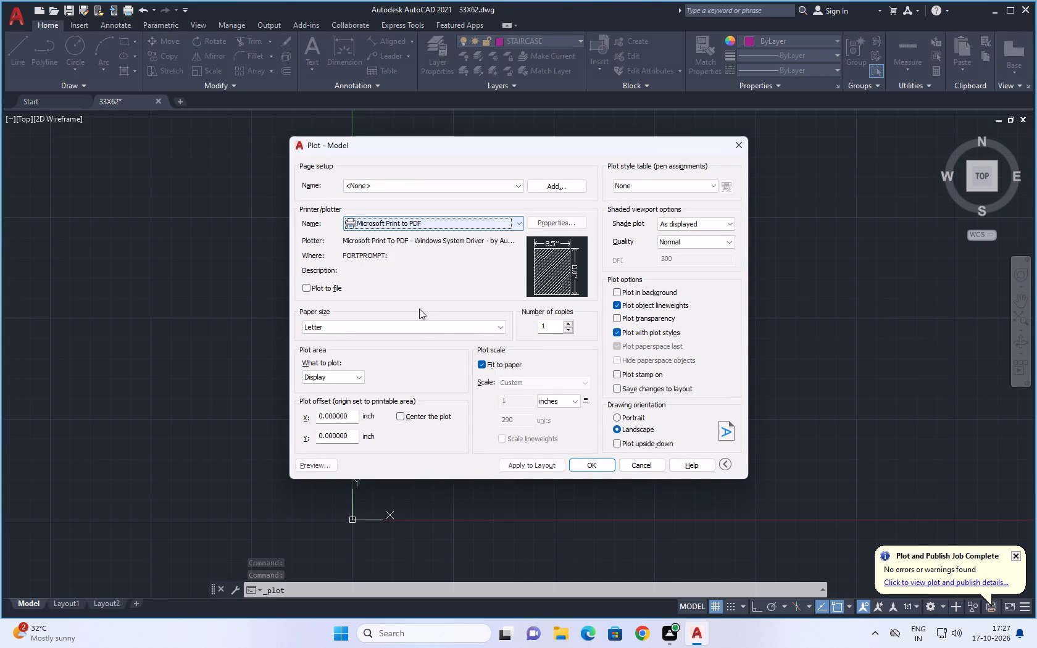
left_click(492, 327)
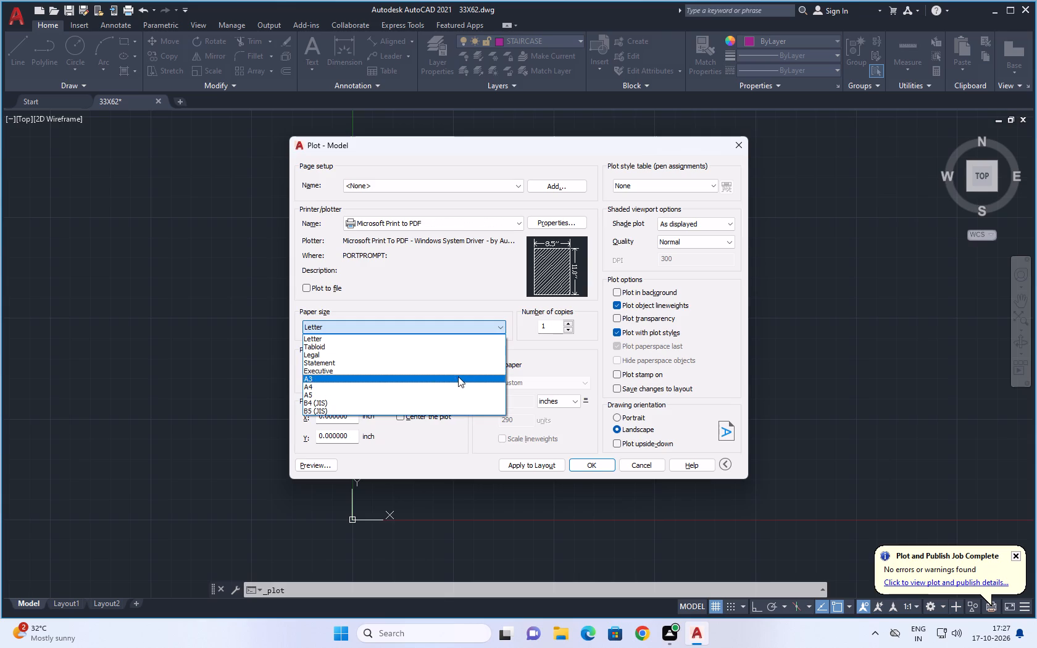
left_click(458, 376)
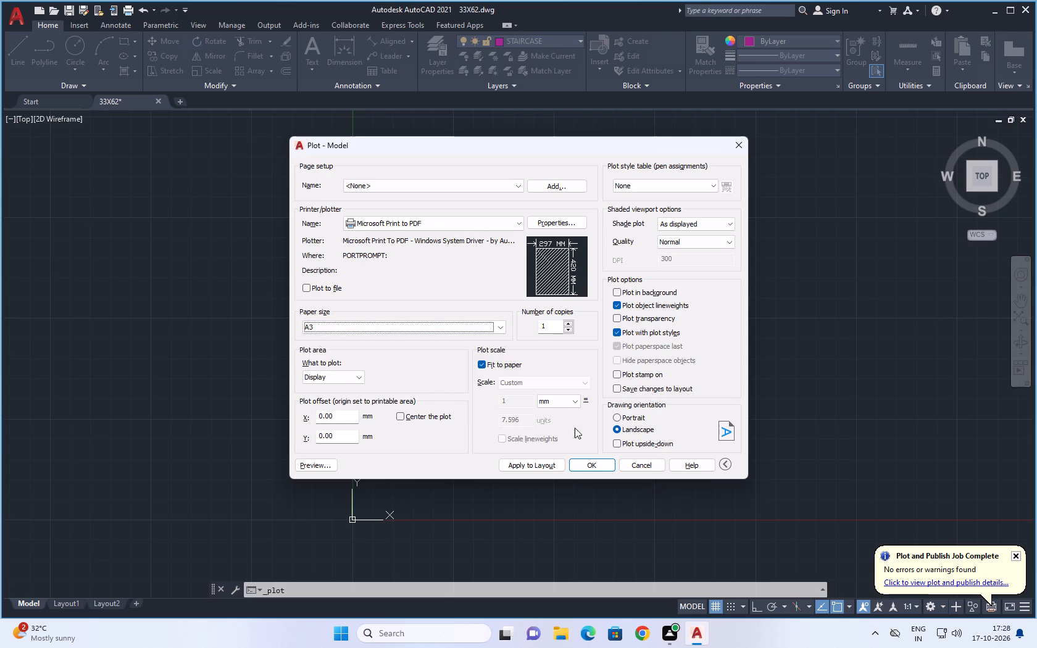
left_click(594, 465)
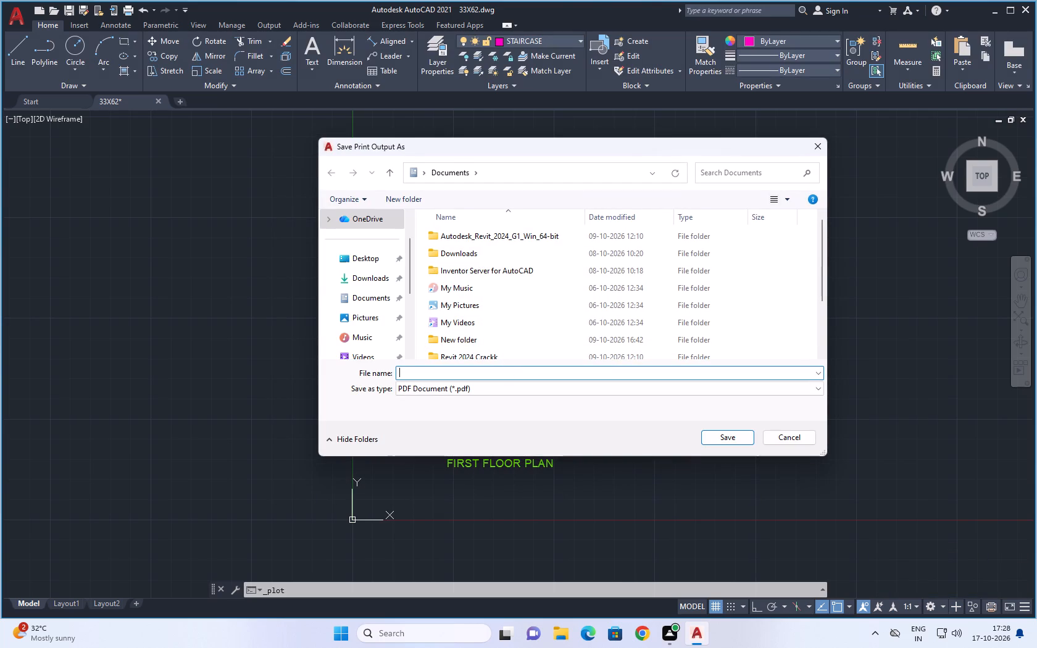
Save the plot output in the Documents folder as a PDF named 33X62 PDF.
type("33")
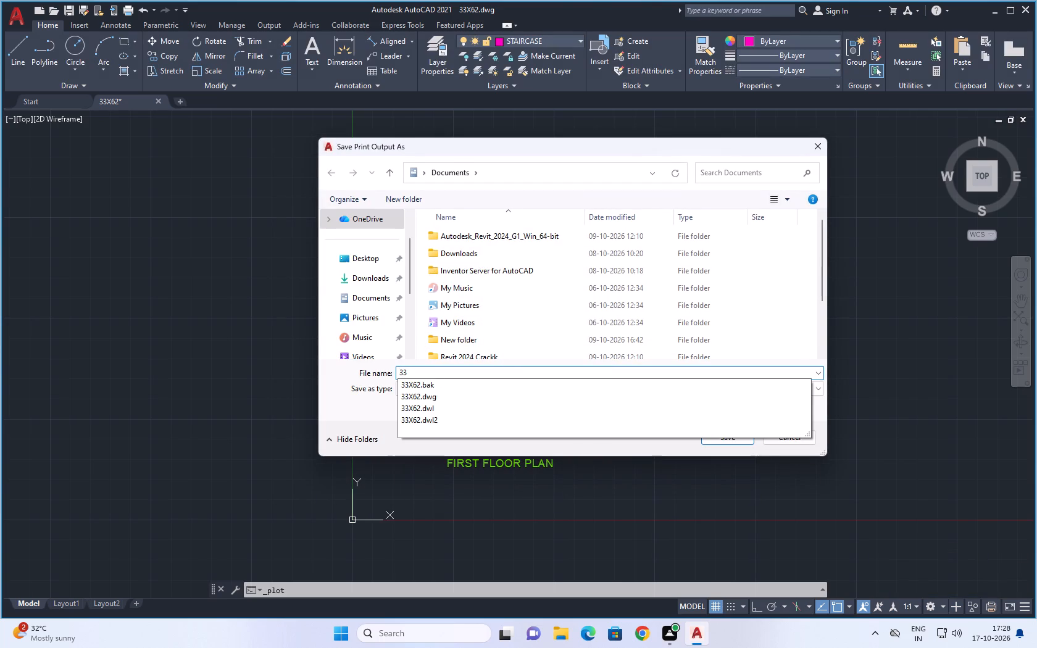
type("X62")
key("space")
type("PDF")
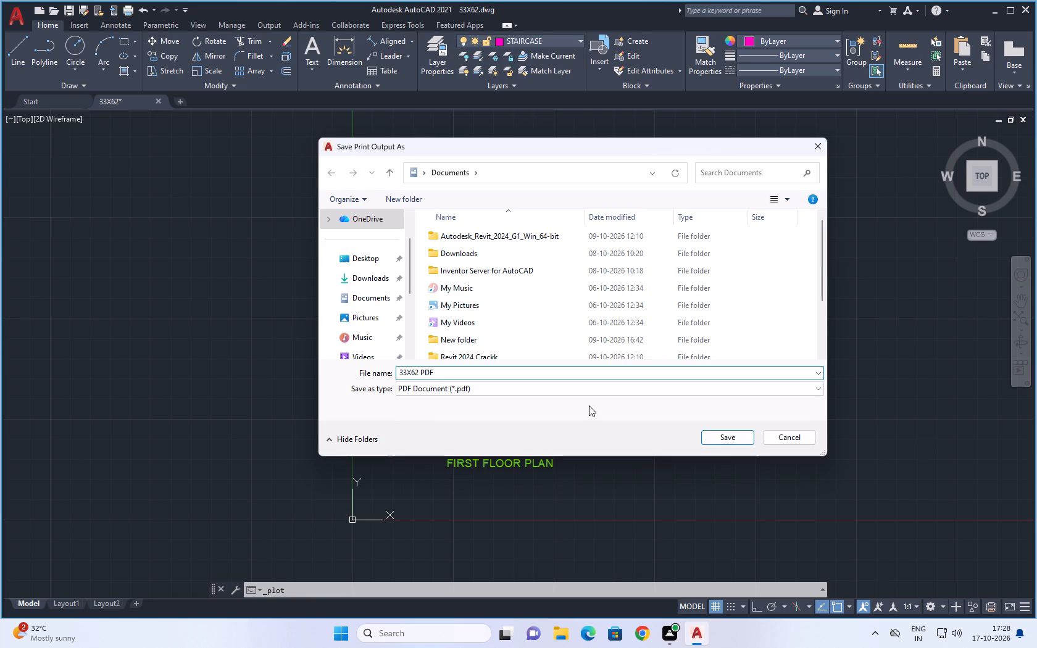
left_click(719, 437)
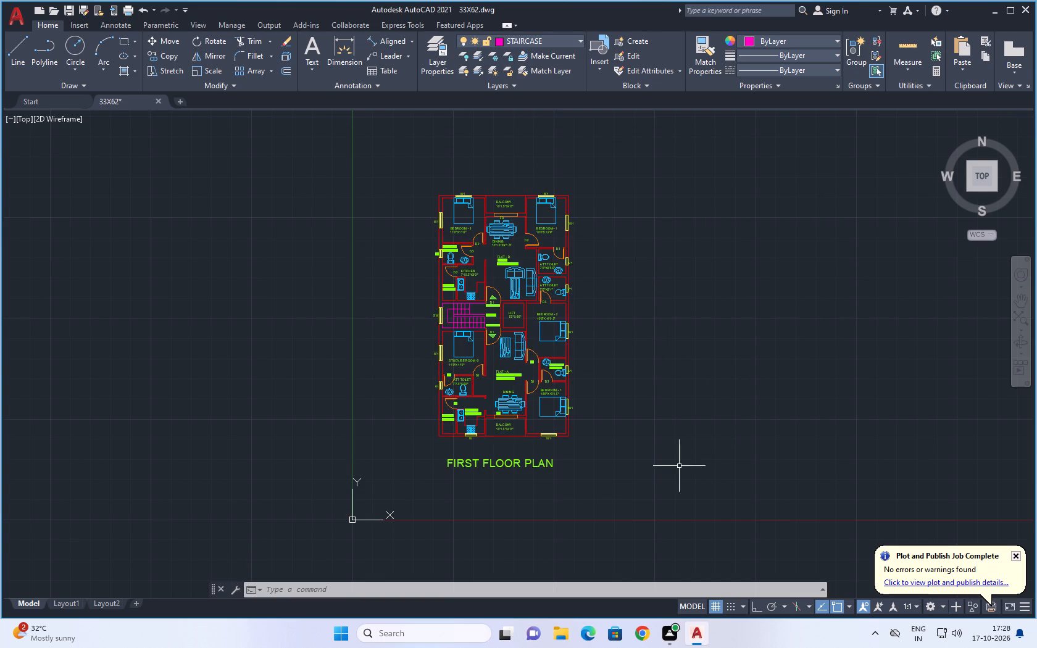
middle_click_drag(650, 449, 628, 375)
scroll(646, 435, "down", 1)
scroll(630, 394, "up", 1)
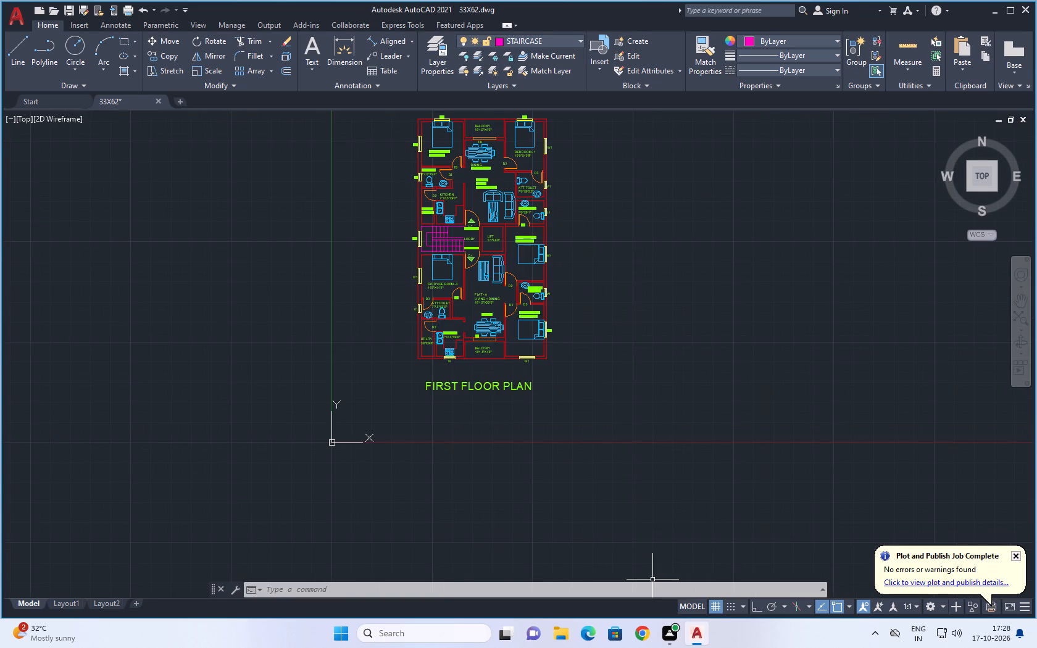
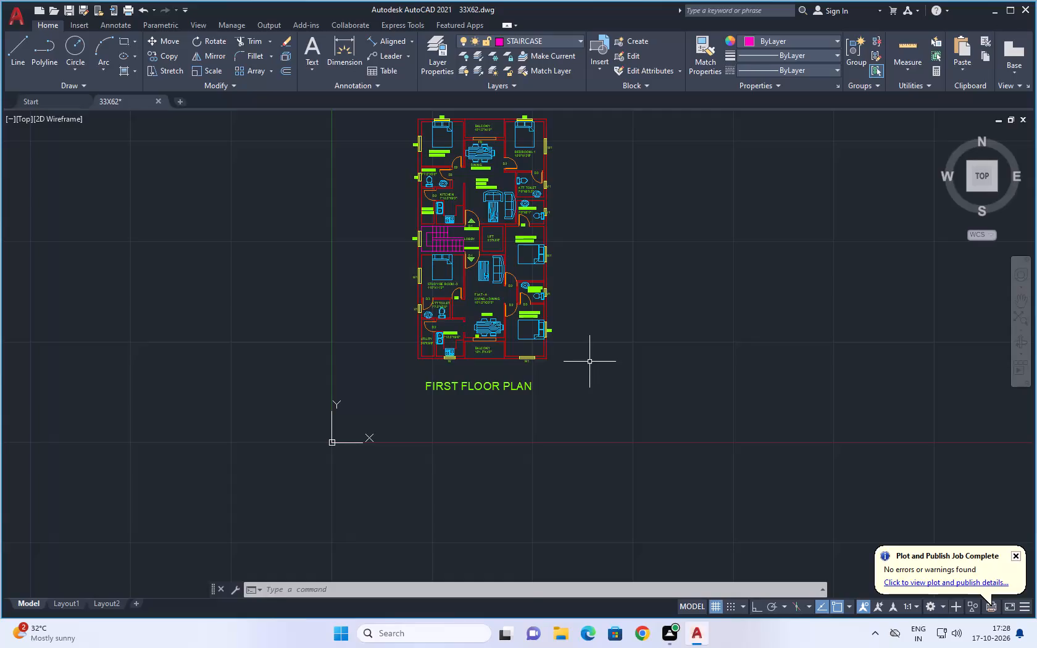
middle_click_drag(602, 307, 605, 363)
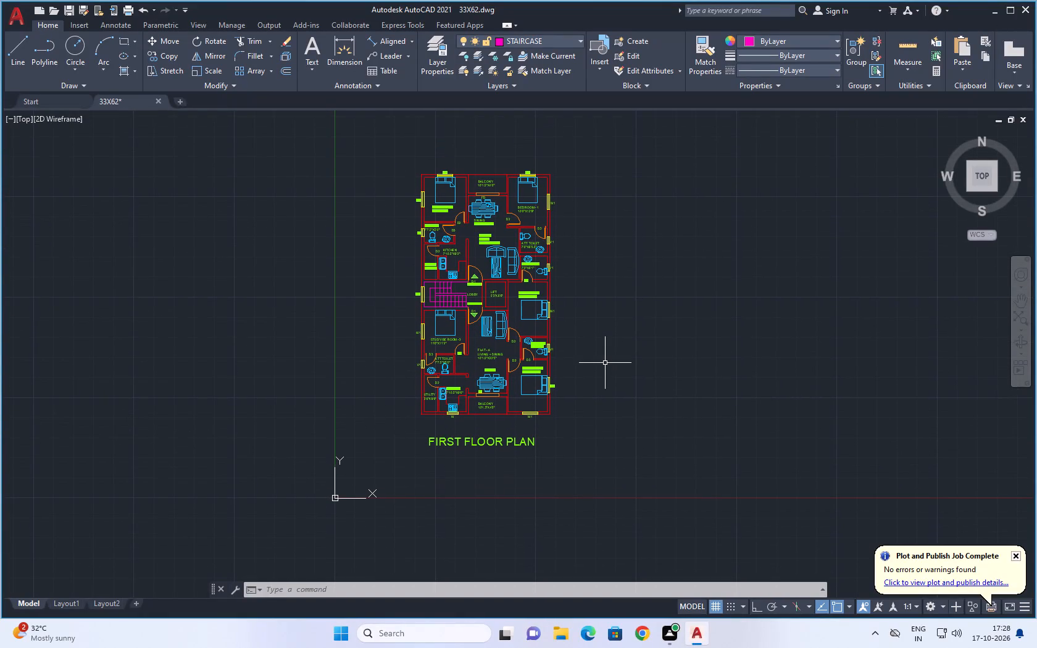